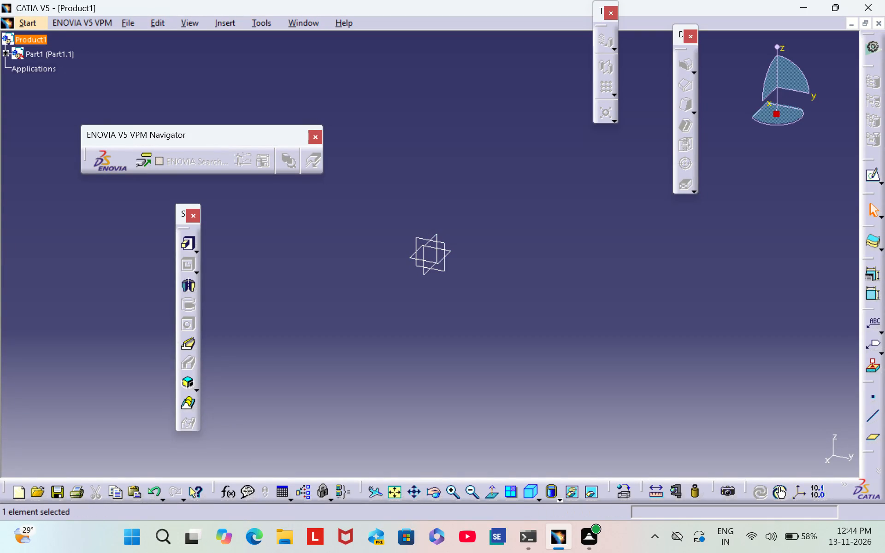
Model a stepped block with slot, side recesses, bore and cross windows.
Open a new sketch on the yz plane of Part1.
{"action": "left_click", "coordinate": [444, 258]}
{"action": "left_click", "coordinate": [873, 174]}
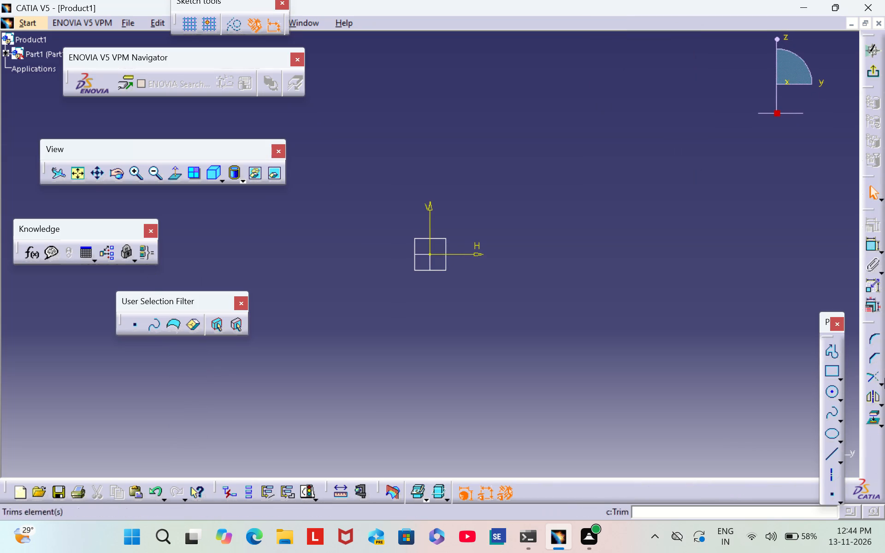
Sketch a closed I-shaped profile of horizontal and vertical lines around the origin, about 81 mm wide and 74 mm high.
{"action": "left_click", "coordinate": [827, 353]}
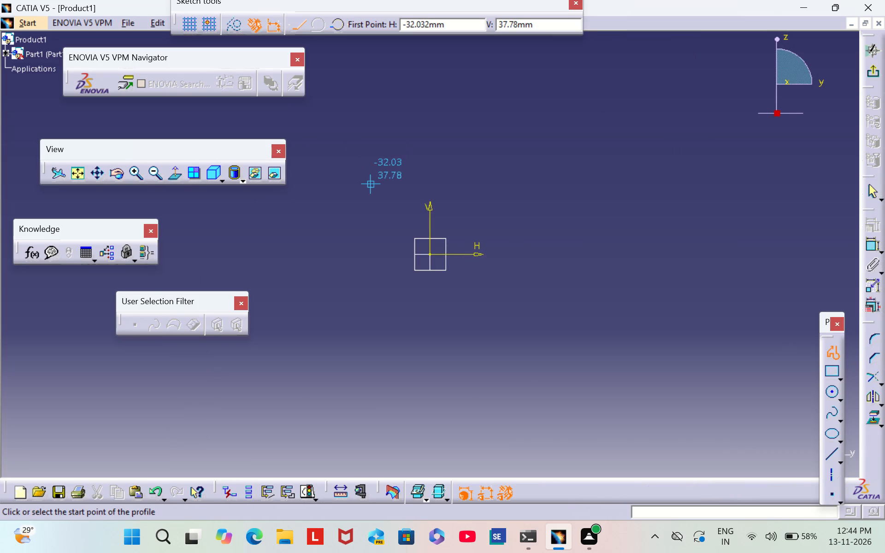
{"action": "left_click", "coordinate": [371, 185]}
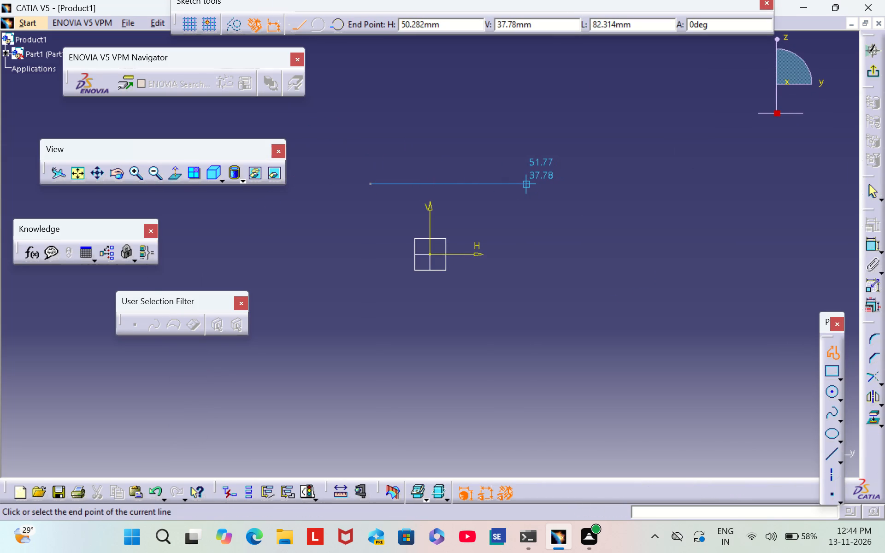
{"action": "left_click", "coordinate": [520, 183]}
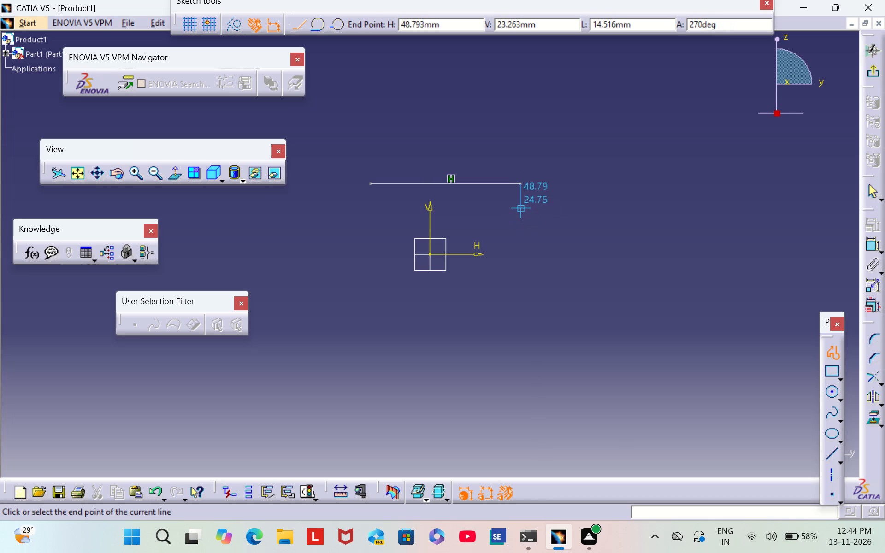
{"action": "left_click", "coordinate": [523, 211]}
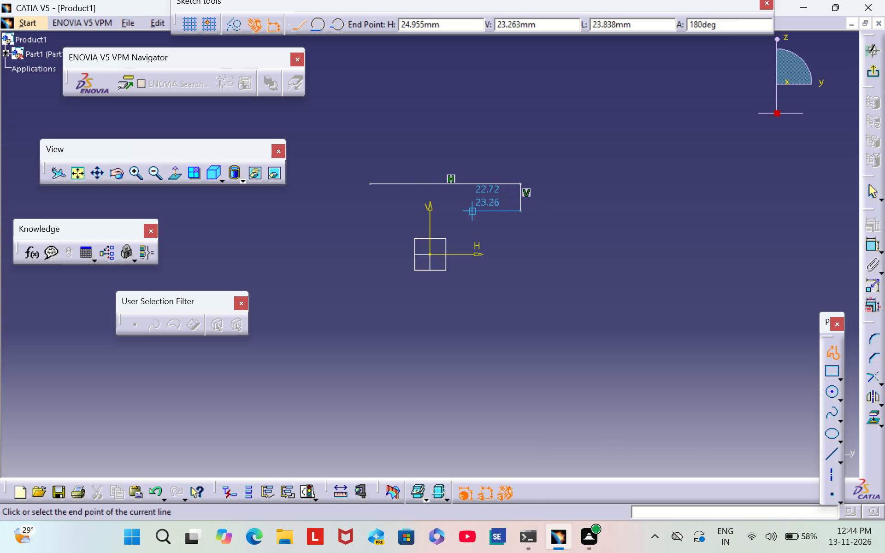
{"action": "left_click", "coordinate": [477, 211]}
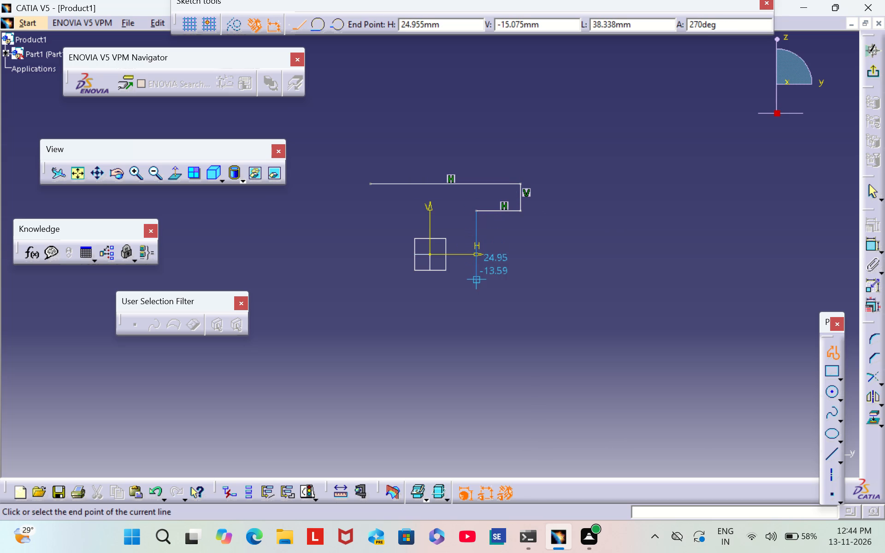
{"action": "left_click", "coordinate": [477, 298]}
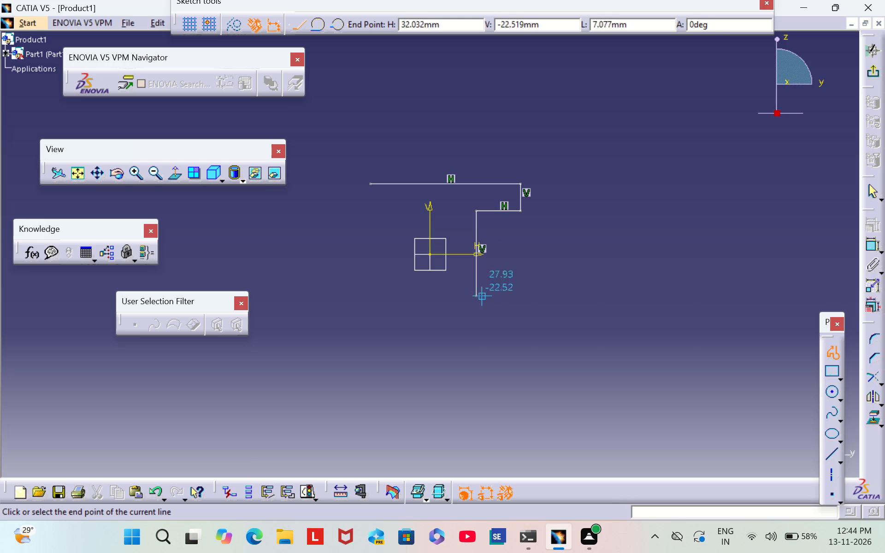
{"action": "left_click", "coordinate": [522, 298]}
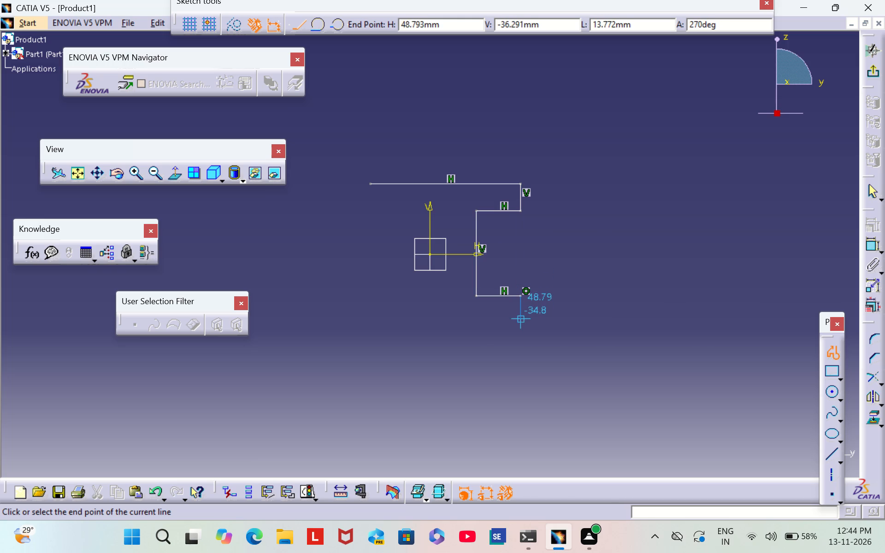
{"action": "left_click", "coordinate": [522, 322]}
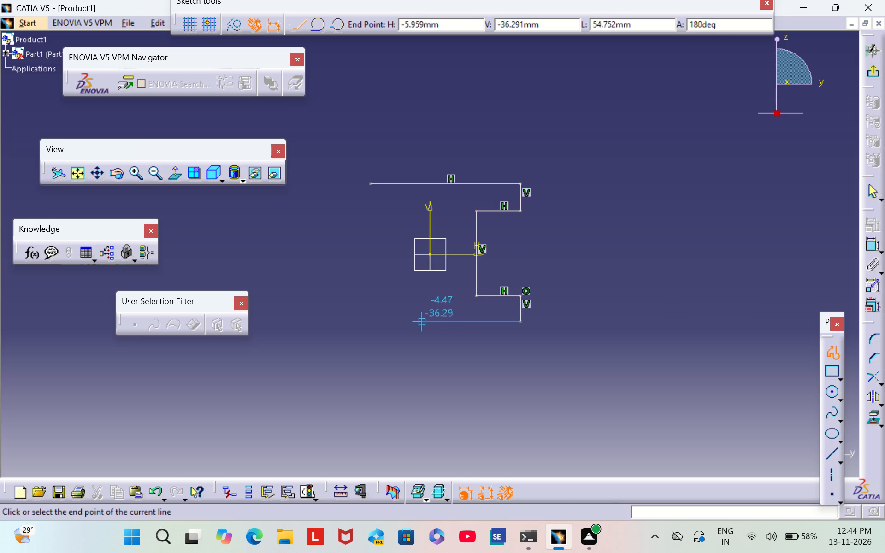
{"action": "left_click", "coordinate": [370, 323]}
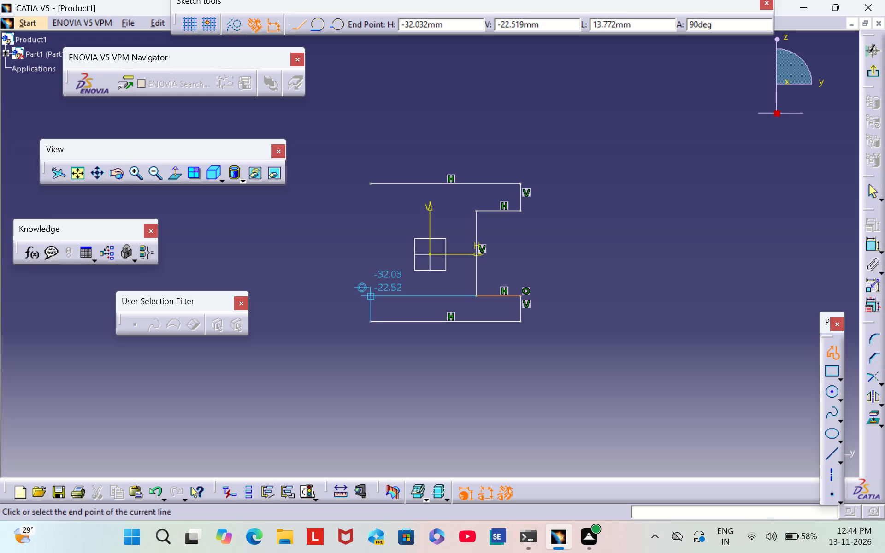
{"action": "left_click", "coordinate": [370, 295]}
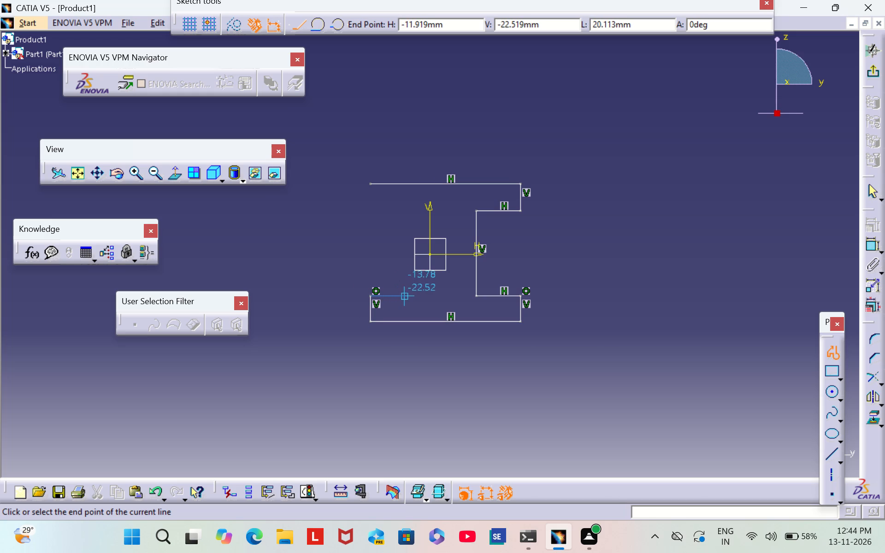
{"action": "left_click", "coordinate": [410, 294]}
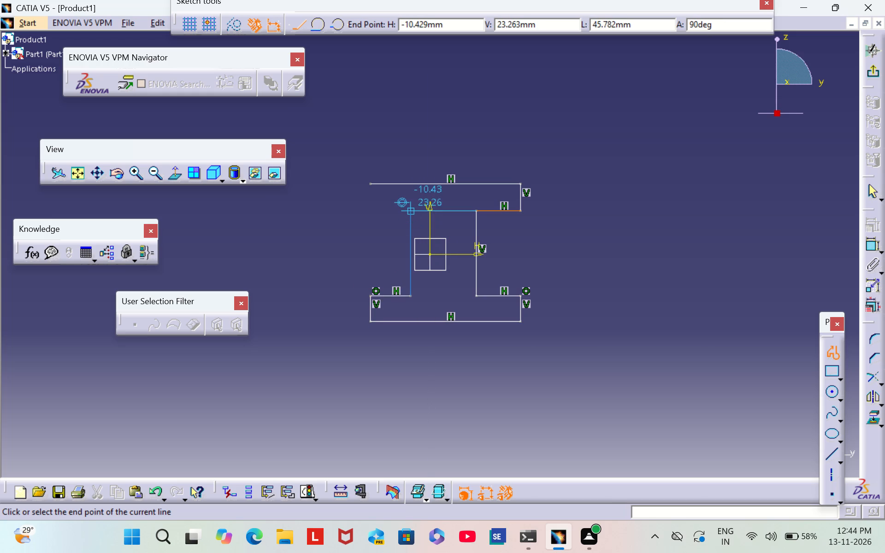
{"action": "left_click", "coordinate": [408, 210]}
{"action": "left_click", "coordinate": [366, 212]}
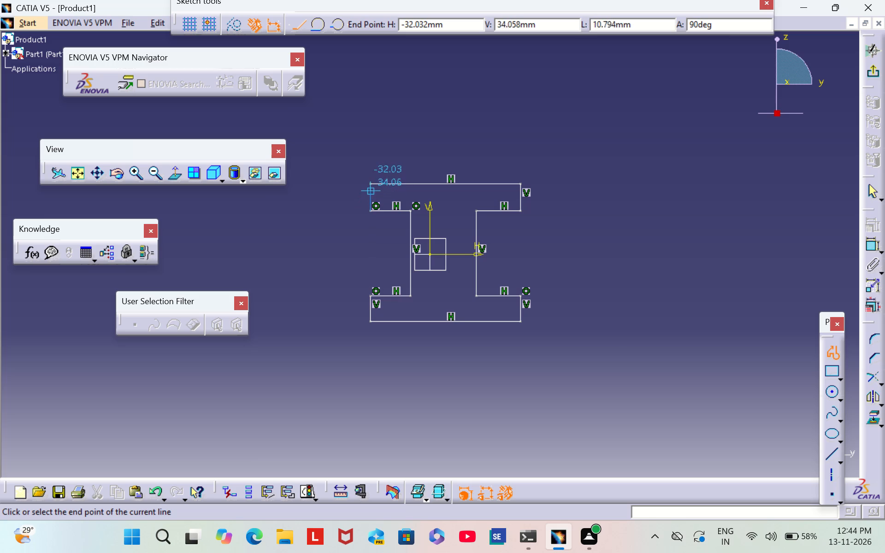
{"action": "left_click", "coordinate": [369, 183]}
{"action": "left_click", "coordinate": [335, 197]}
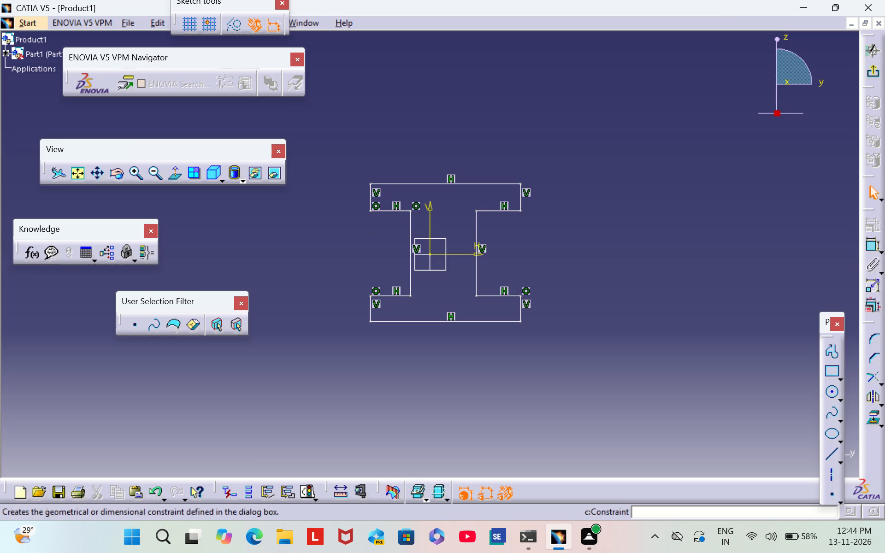
Dimension the bottom edge of the I-profile's lower flange and set its length to 44 mm.
{"action": "left_click", "coordinate": [867, 247]}
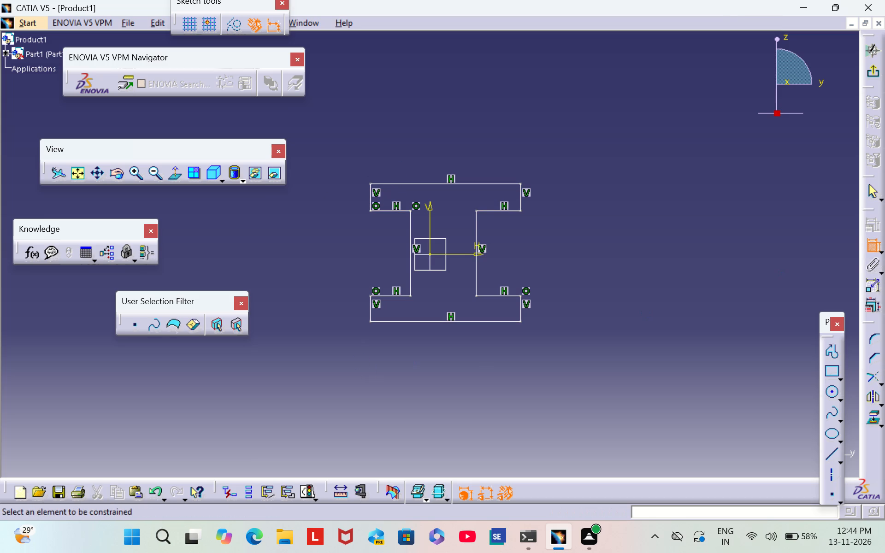
{"action": "left_click", "coordinate": [436, 322]}
{"action": "left_click", "coordinate": [447, 342]}
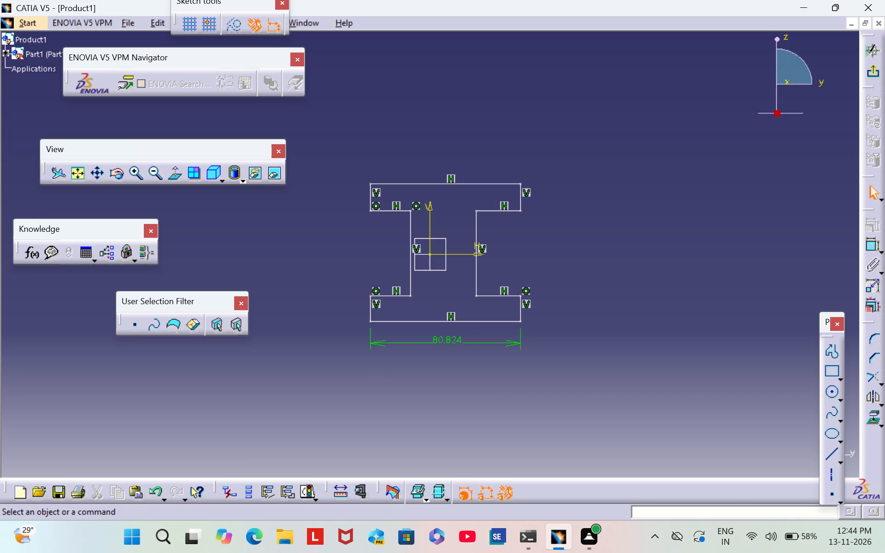
{"action": "double_click", "coordinate": [450, 340]}
{"action": "key", "text": "BackSpace"}
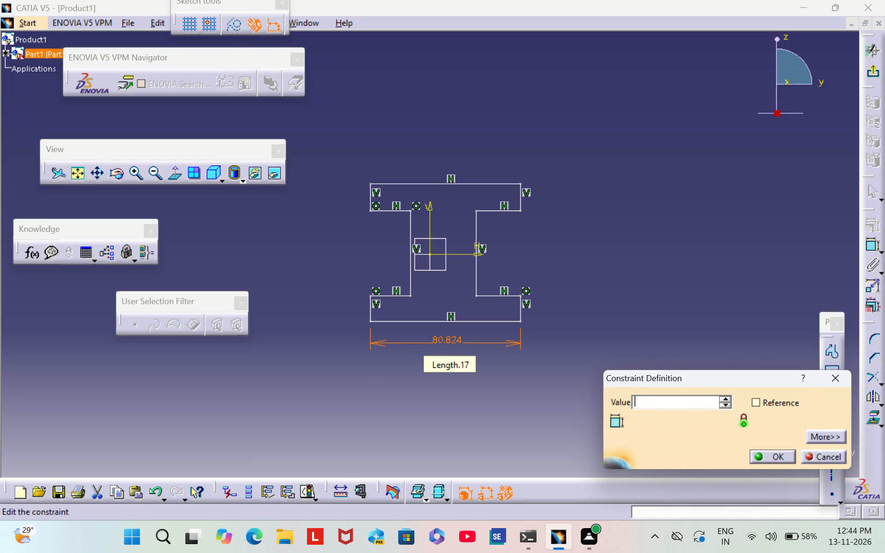
{"action": "type", "text": "44"}
{"action": "key", "text": "Return"}
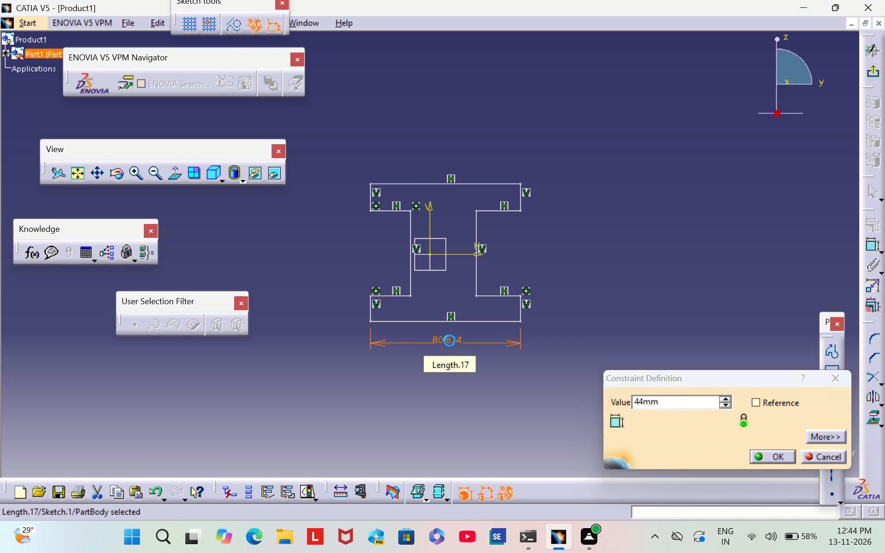
{"action": "left_click", "coordinate": [525, 314]}
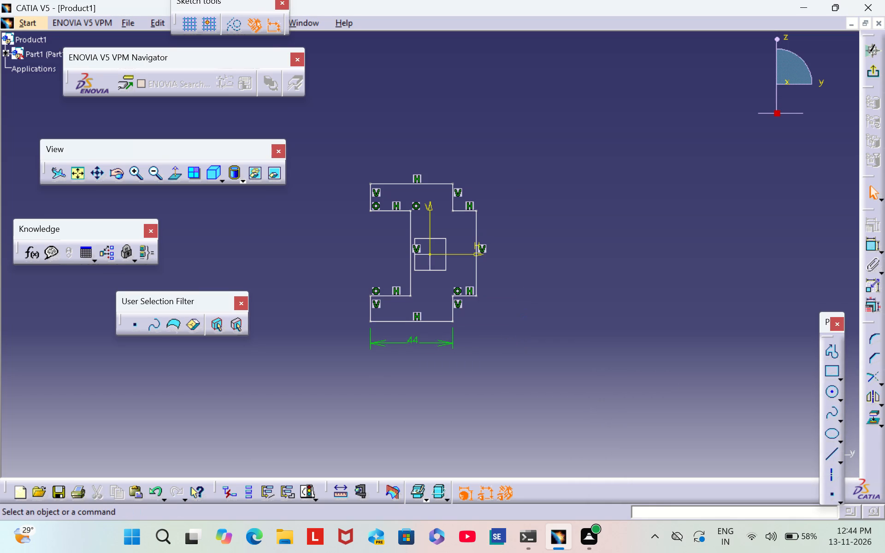
Constrain the two end points of the lower flange's bottom edge as symmetric about the vertical sketch axis.
{"action": "double_click", "coordinate": [876, 248]}
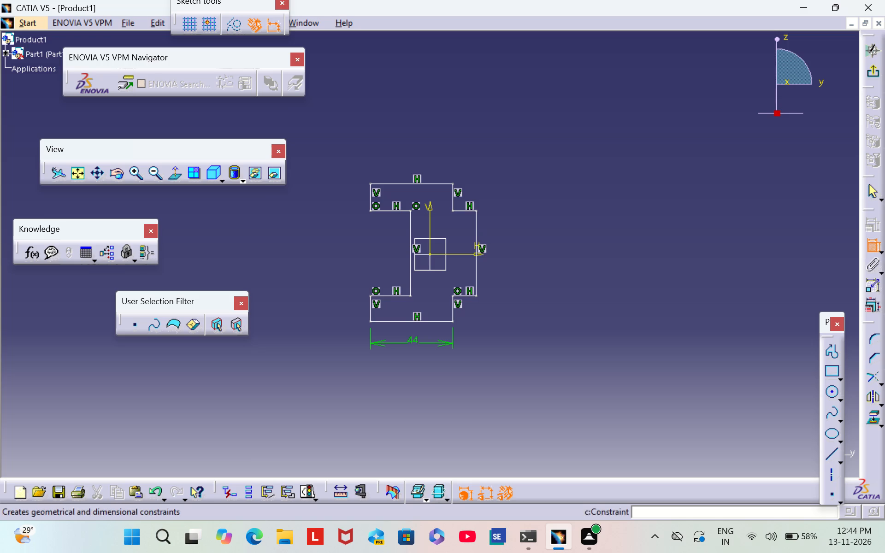
{"action": "left_click", "coordinate": [371, 321]}
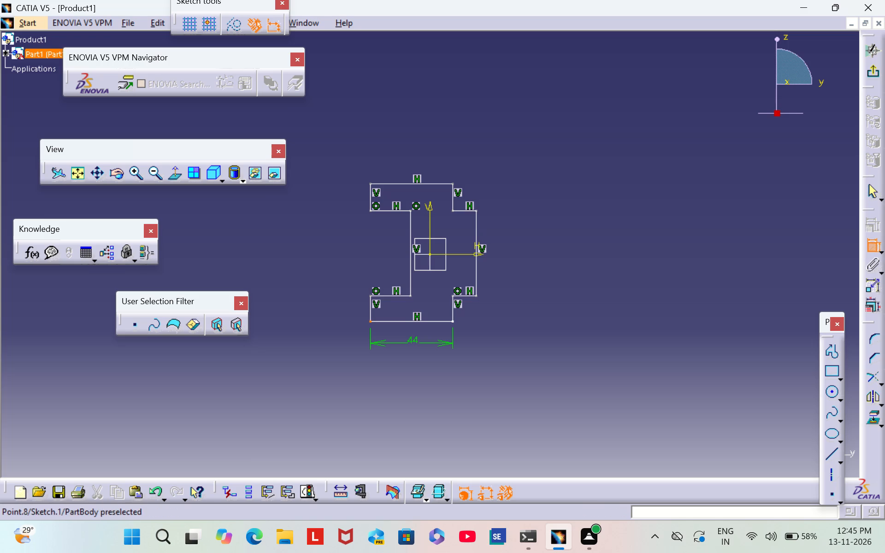
{"action": "left_click", "coordinate": [453, 321]}
{"action": "right_click", "coordinate": [446, 293]}
{"action": "left_click", "coordinate": [585, 413]}
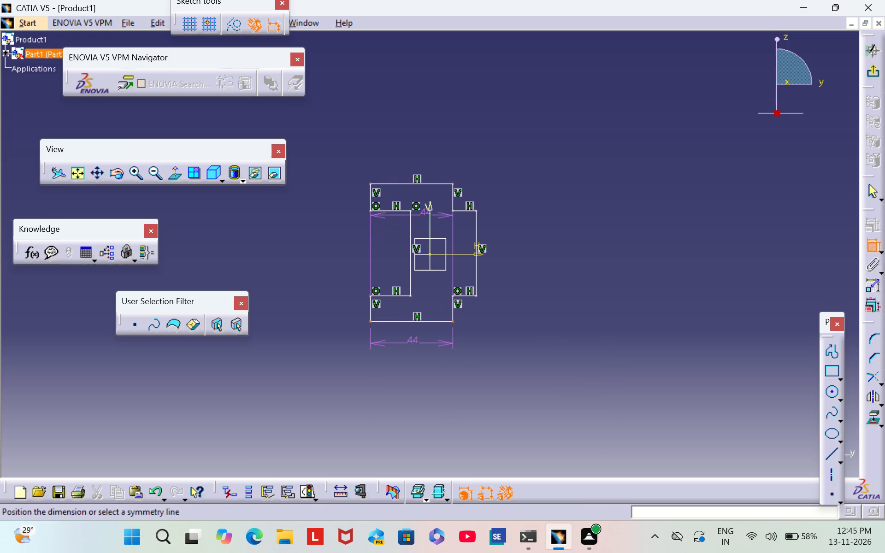
{"action": "left_click", "coordinate": [428, 211]}
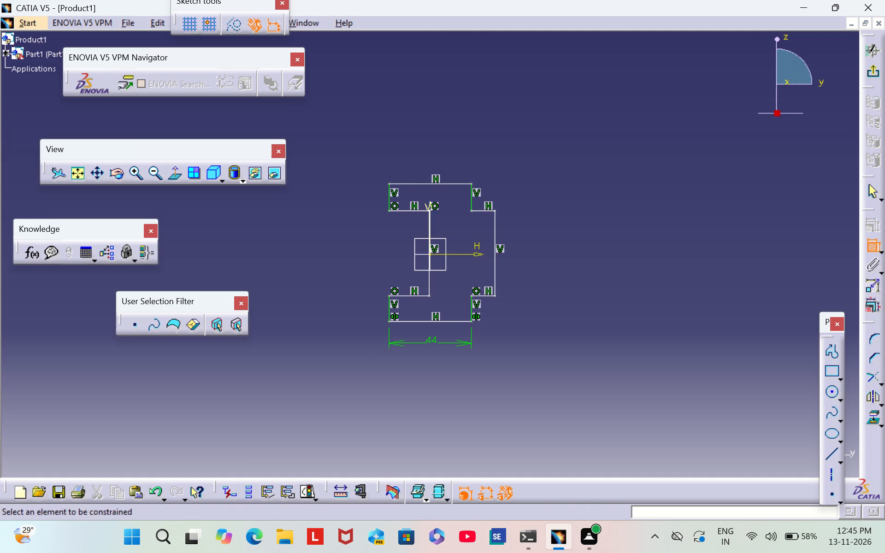
Dimension the distance between the two vertical web lines and set the web width to 20 mm.
{"action": "left_click", "coordinate": [428, 282]}
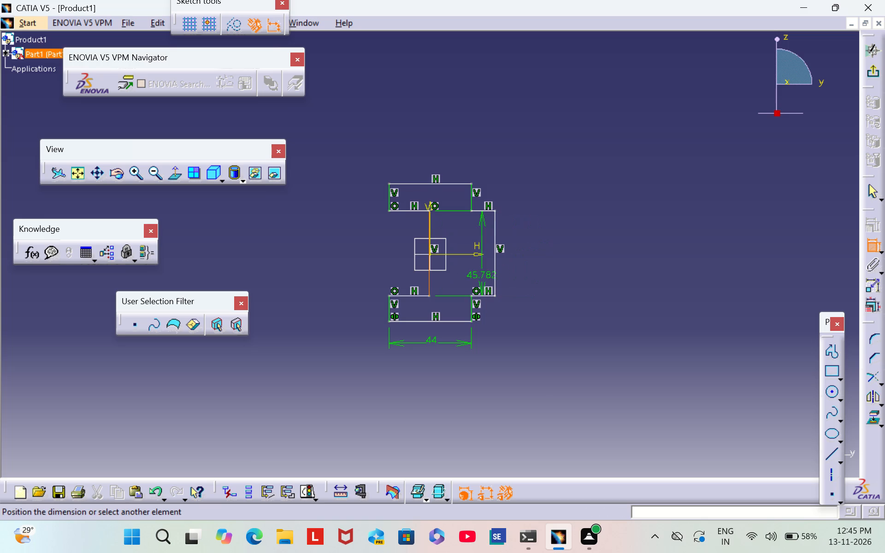
{"action": "left_click", "coordinate": [496, 274]}
{"action": "right_click", "coordinate": [478, 261]}
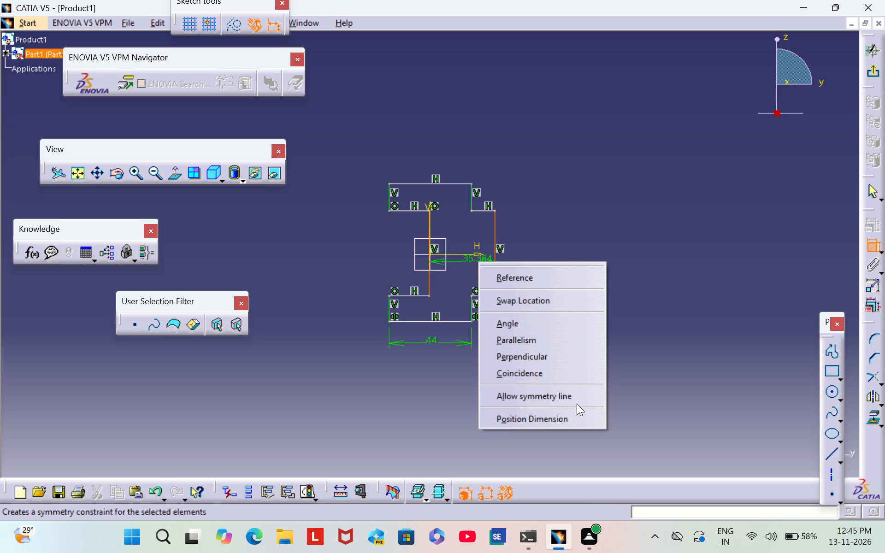
{"action": "left_click", "coordinate": [613, 246]}
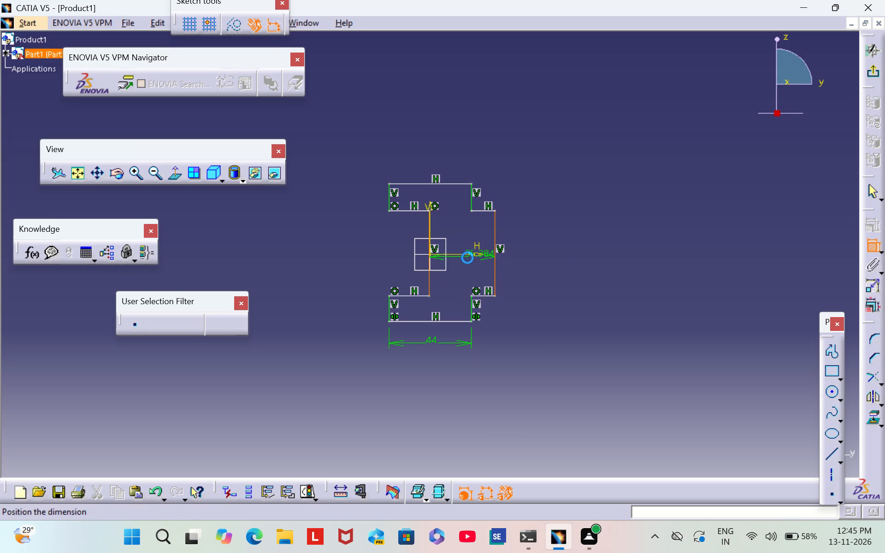
{"action": "left_click", "coordinate": [549, 263]}
{"action": "double_click", "coordinate": [549, 261]}
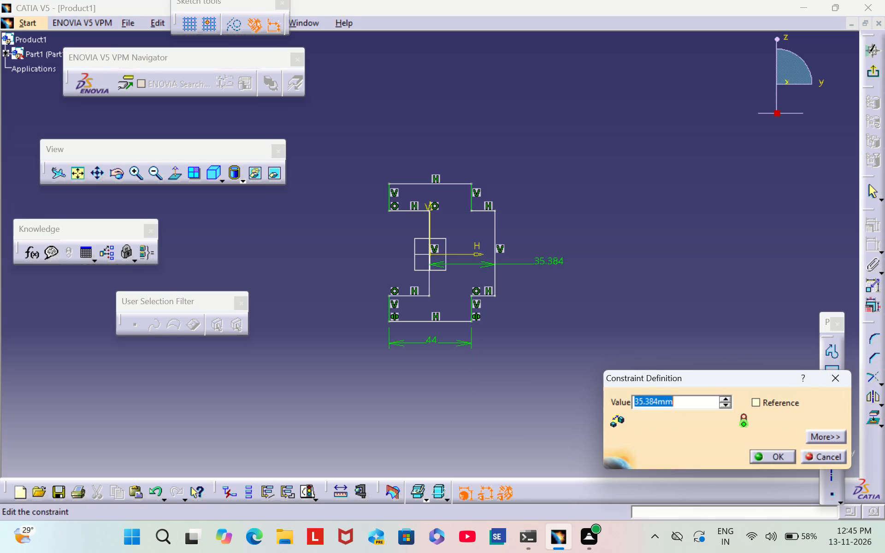
{"action": "key", "text": "BackSpace"}
{"action": "type", "text": "20"}
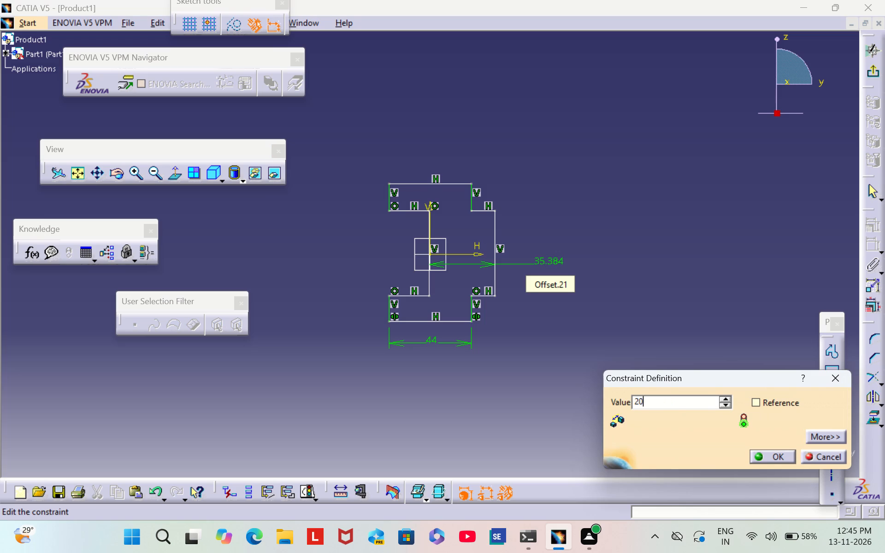
{"action": "key", "text": "Return"}
{"action": "left_click", "coordinate": [569, 243]}
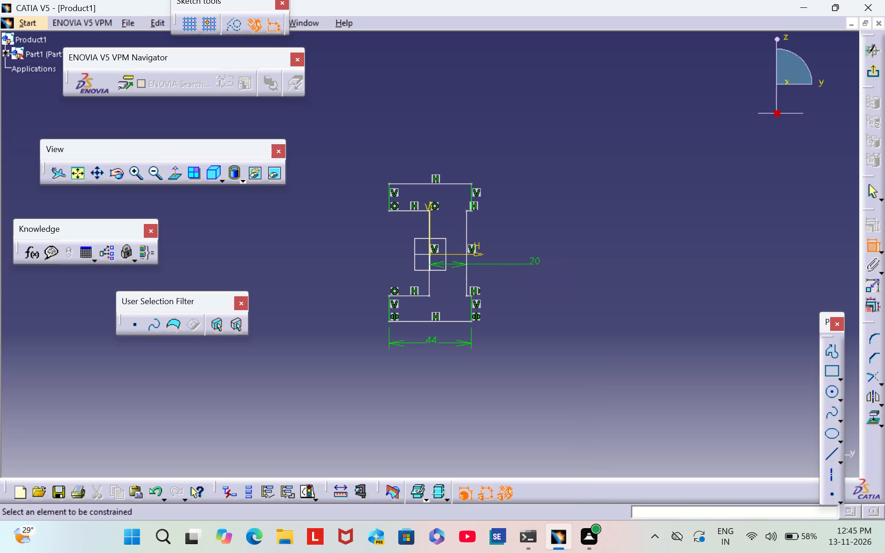
Constrain the two vertical web lines as symmetric about the vertical sketch axis.
{"action": "left_click", "coordinate": [428, 282]}
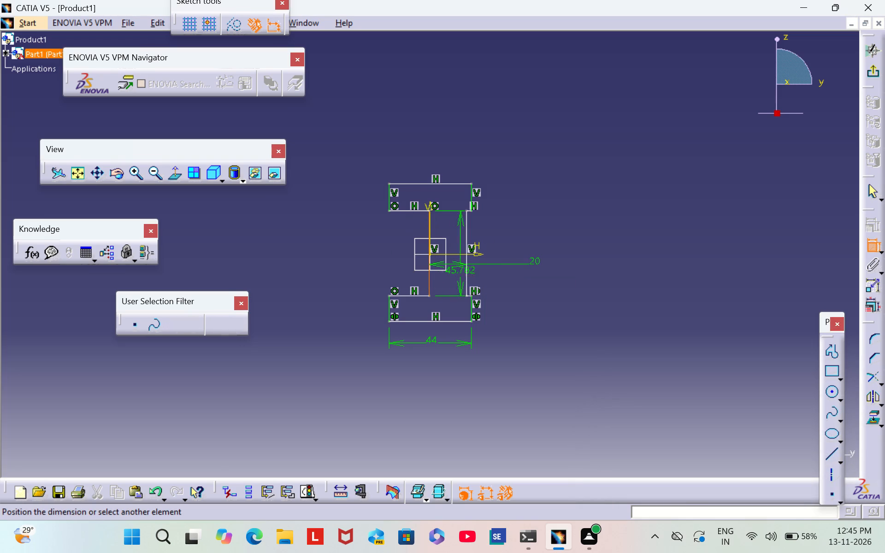
{"action": "left_click", "coordinate": [464, 275]}
{"action": "right_click", "coordinate": [457, 251]}
{"action": "left_click", "coordinate": [584, 451]}
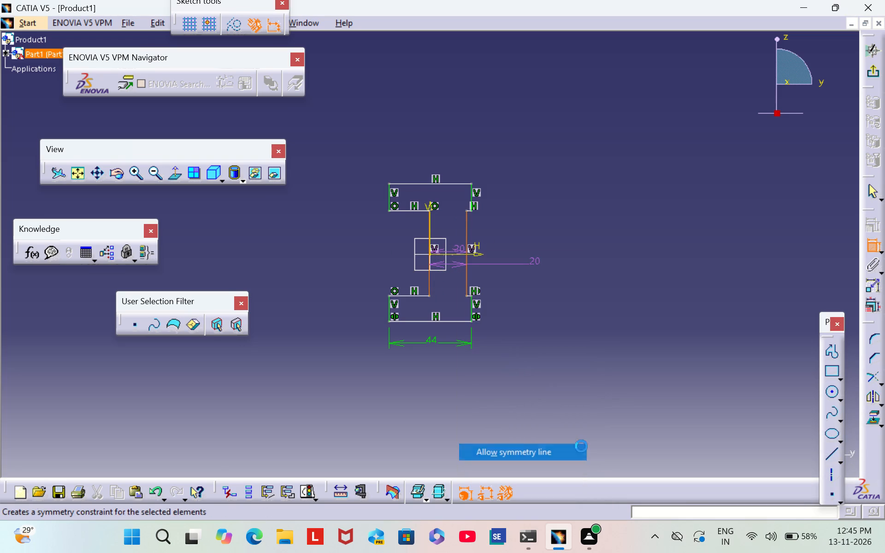
{"action": "left_click", "coordinate": [429, 205]}
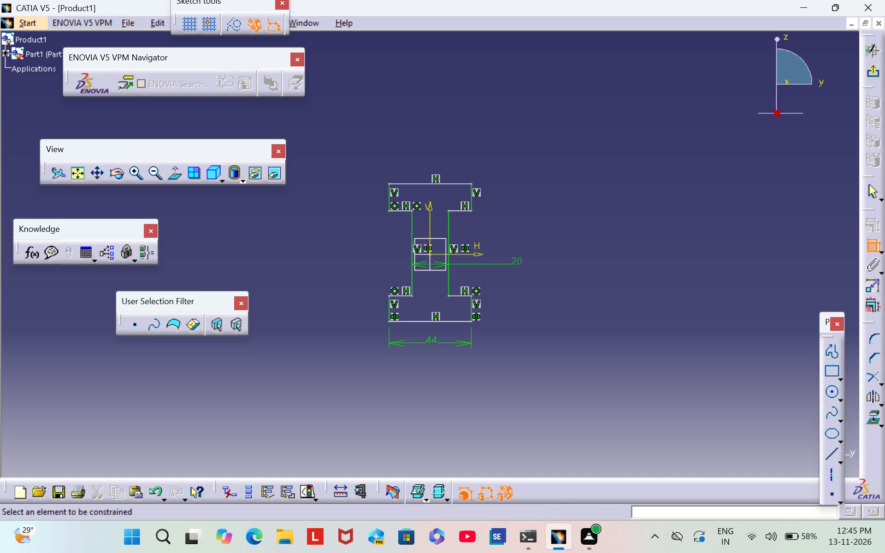
Dimension the upper flange's right vertical edge and set the flange thickness to 8 mm.
{"action": "left_click", "coordinate": [471, 205]}
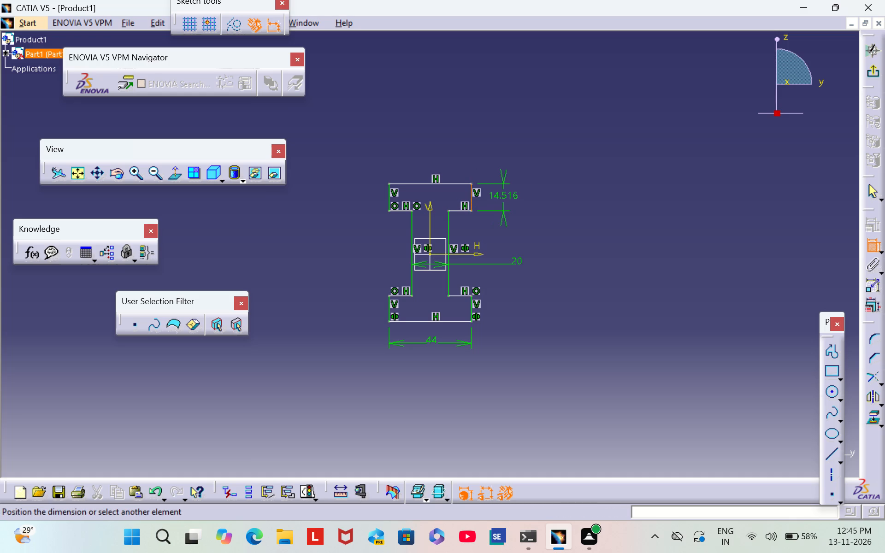
{"action": "left_click", "coordinate": [509, 198]}
{"action": "double_click", "coordinate": [509, 193]}
{"action": "key", "text": "BackSpace"}
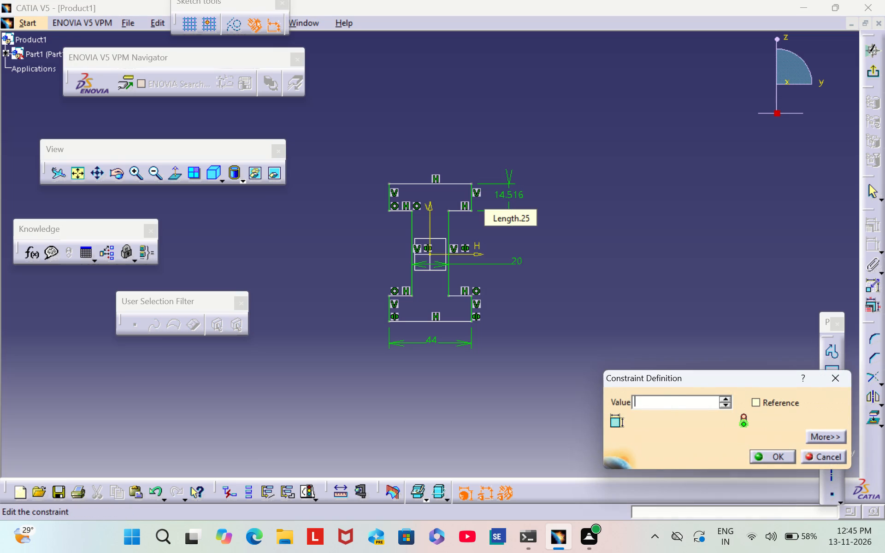
{"action": "key", "text": "8"}
{"action": "key", "text": "Return"}
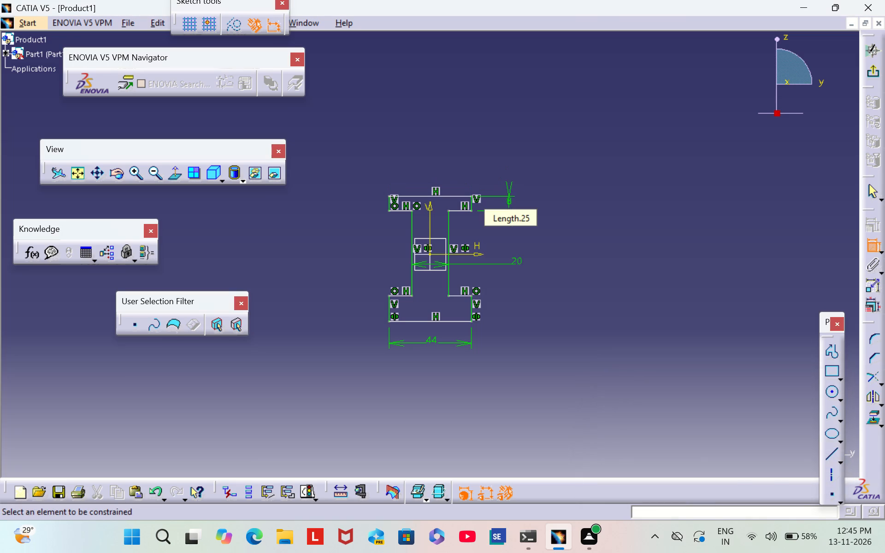
Dimension the lower flange's right vertical edge and set the flange thickness to 8 mm.
{"action": "left_click", "coordinate": [599, 177]}
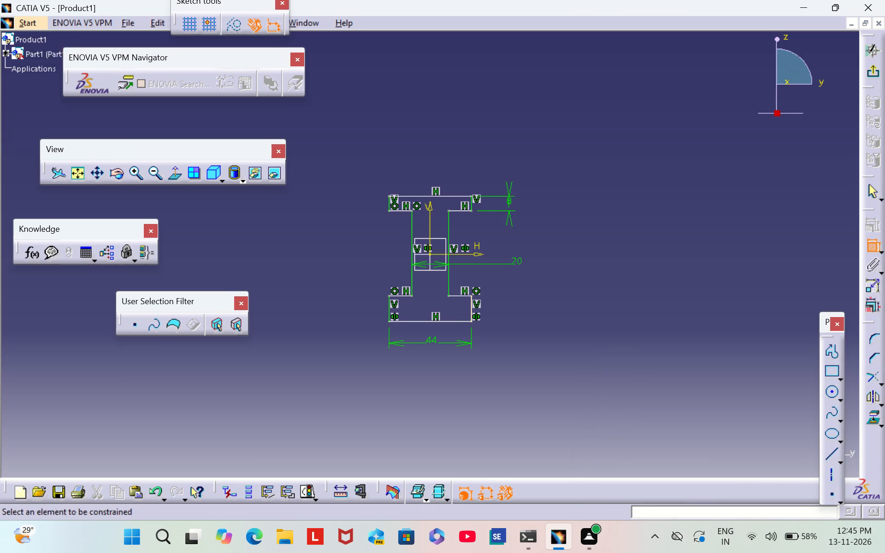
{"action": "left_click", "coordinate": [471, 310]}
{"action": "left_click", "coordinate": [512, 308]}
{"action": "double_click", "coordinate": [513, 306]}
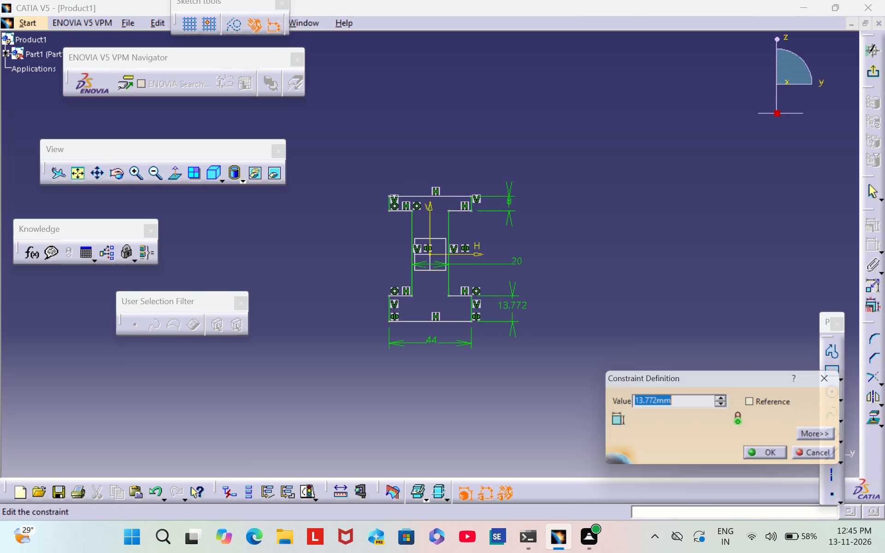
{"action": "key", "text": "BackSpace"}
{"action": "key", "text": "8"}
{"action": "key", "text": "Return"}
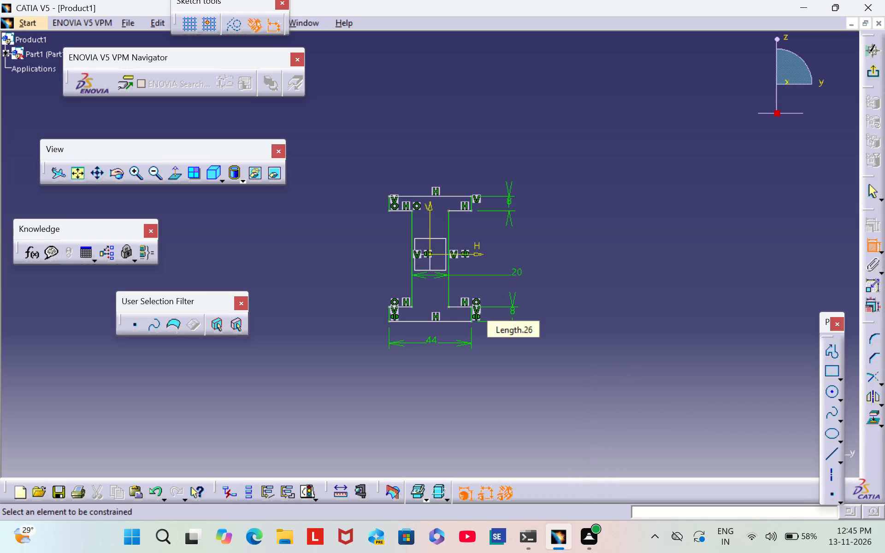
{"action": "left_click", "coordinate": [678, 243]}
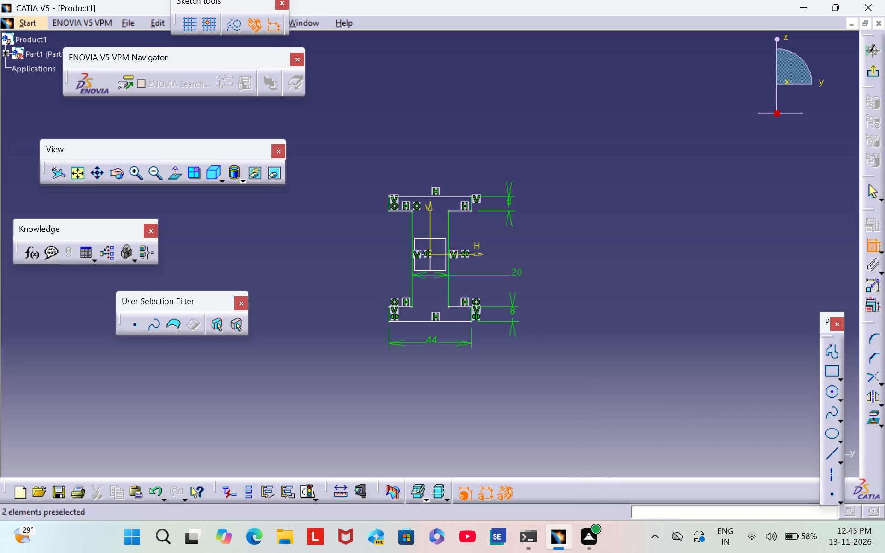
Constrain the profile's top and bottom edges as symmetric about the horizontal sketch axis and exit the sketch.
{"action": "left_click", "coordinate": [446, 197]}
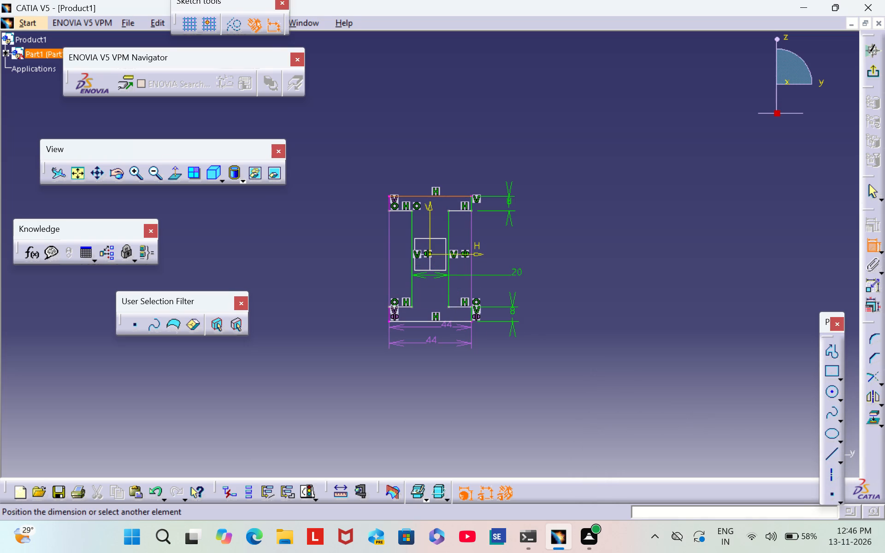
{"action": "left_click", "coordinate": [441, 322]}
{"action": "right_click", "coordinate": [447, 274]}
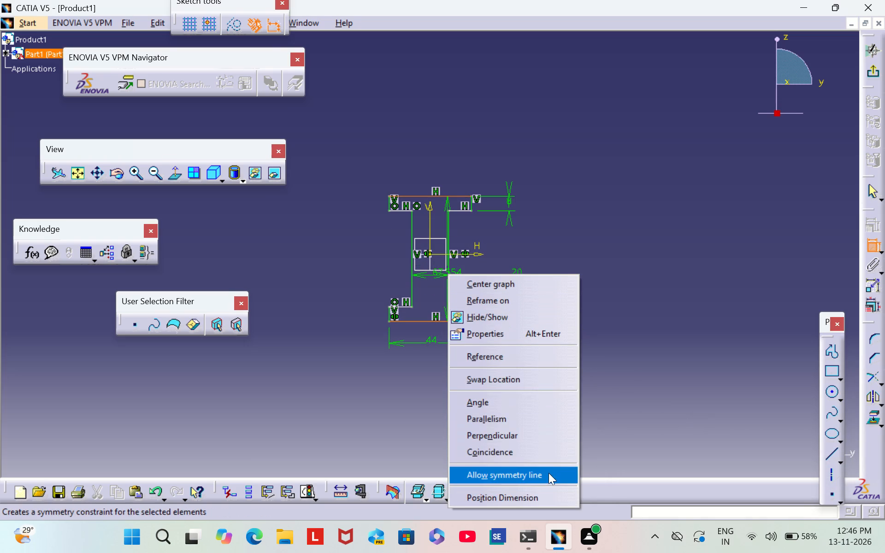
{"action": "left_click", "coordinate": [549, 474]}
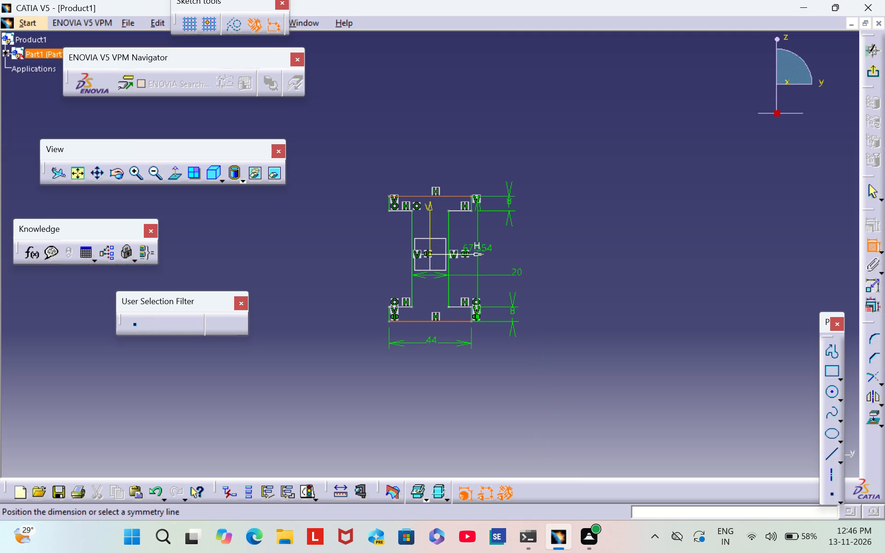
{"action": "left_click", "coordinate": [477, 245]}
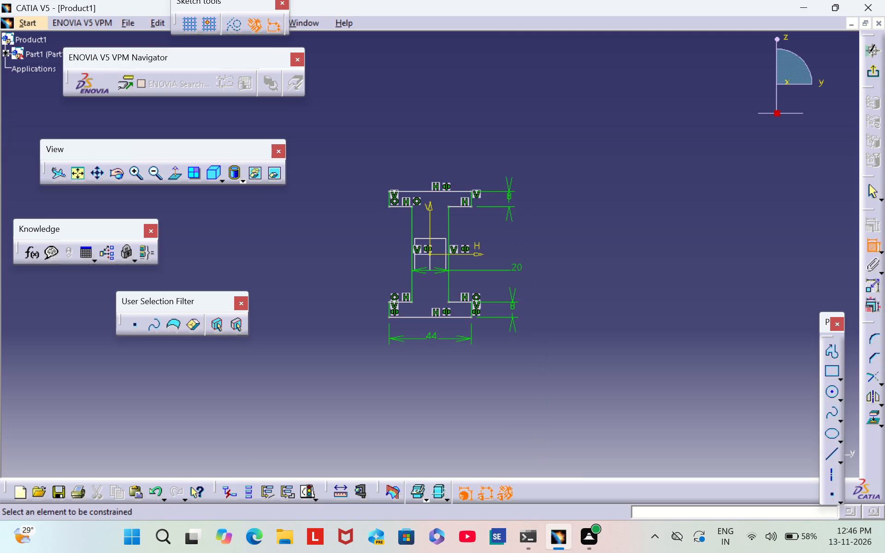
{"action": "left_click", "coordinate": [872, 243]}
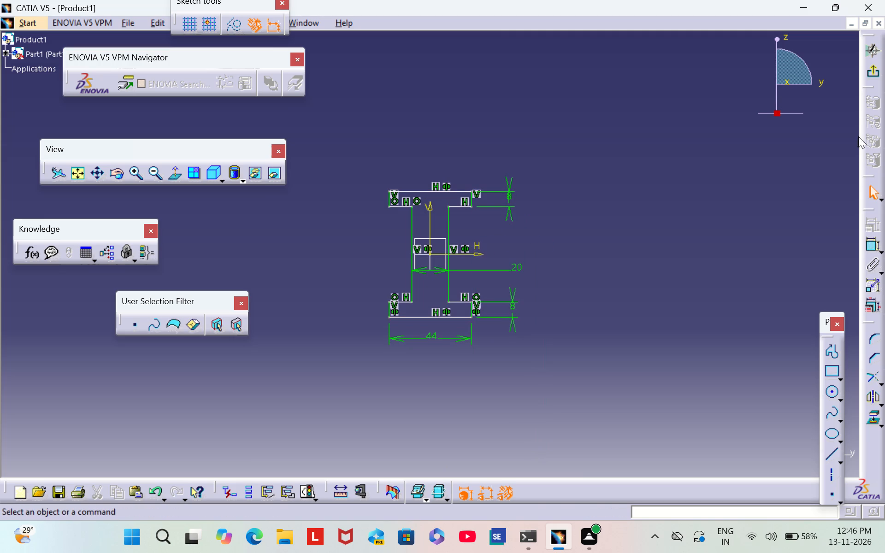
{"action": "left_click", "coordinate": [871, 76]}
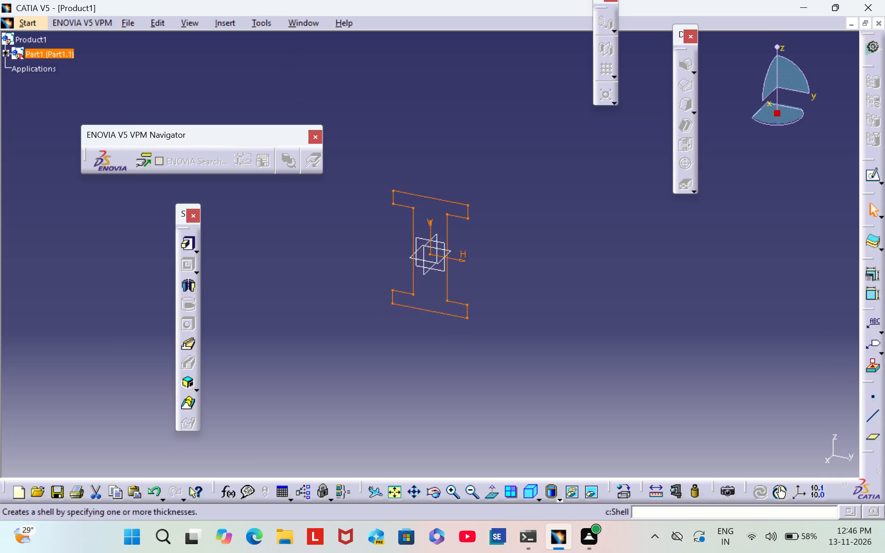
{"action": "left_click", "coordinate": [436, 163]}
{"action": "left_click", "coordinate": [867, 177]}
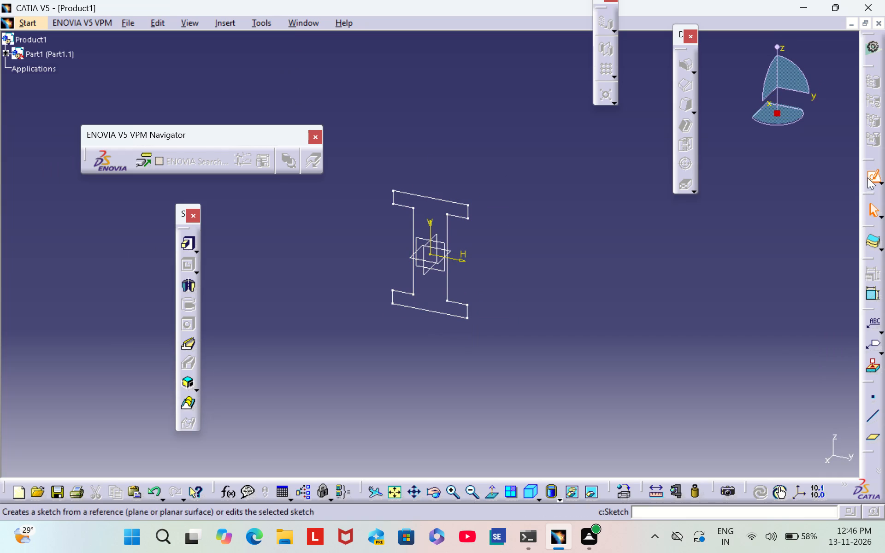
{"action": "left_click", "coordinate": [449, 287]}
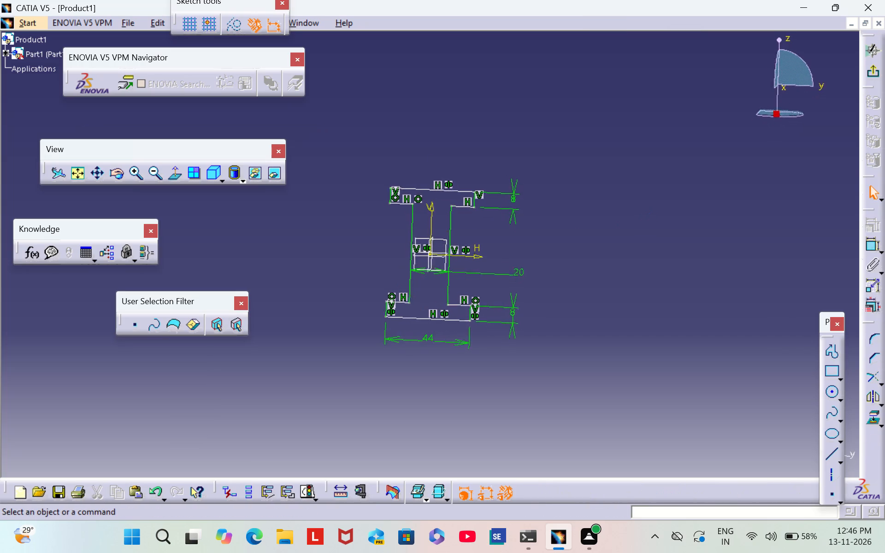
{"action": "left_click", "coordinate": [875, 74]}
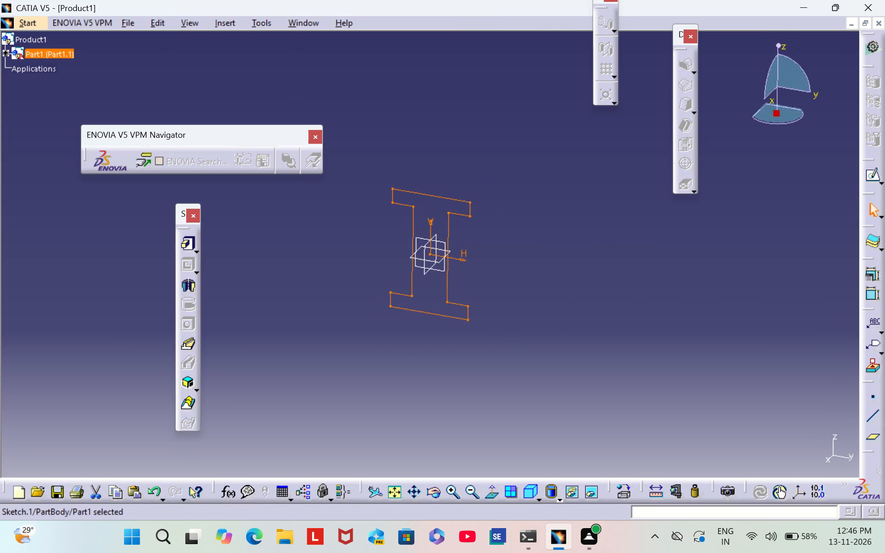
Pad the I-shaped sketch to a length of 62 mm in the reversed direction.
{"action": "triple_click", "coordinate": [449, 496]}
{"action": "triple_click", "coordinate": [449, 495]}
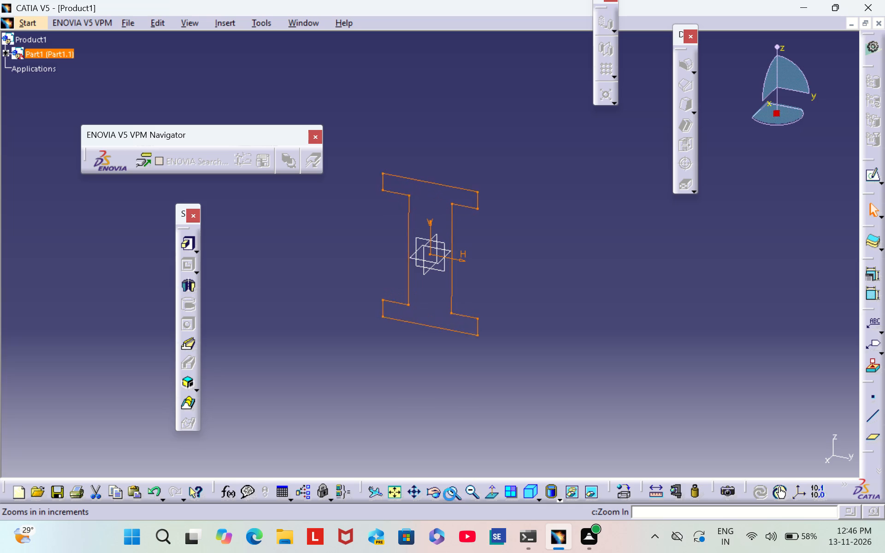
{"action": "left_click", "coordinate": [449, 494]}
{"action": "middle_click_drag", "start_coordinate": [633, 255], "coordinate": [598, 318]}
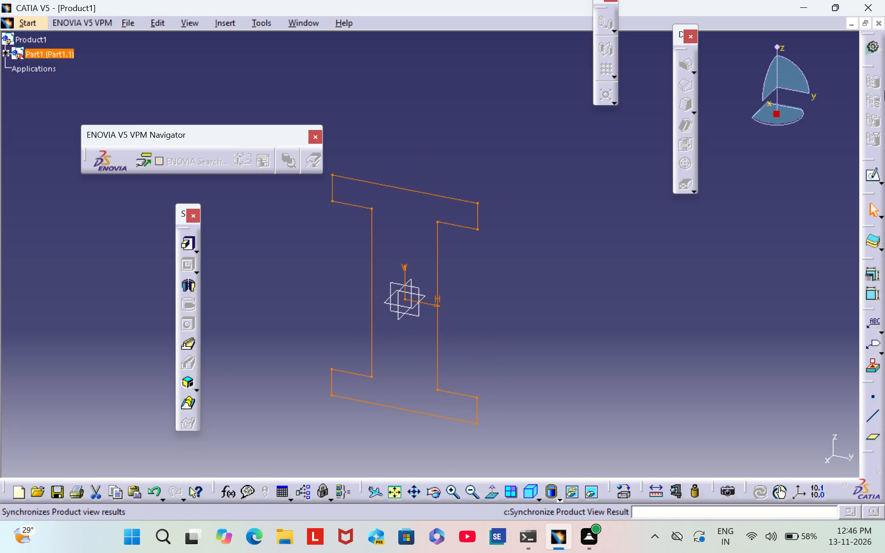
{"action": "left_click", "coordinate": [186, 243]}
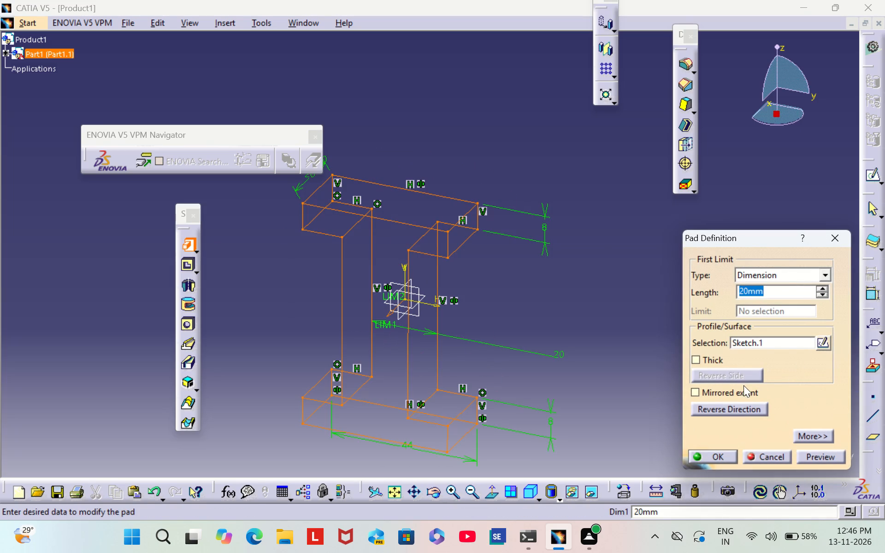
{"action": "left_click", "coordinate": [720, 410]}
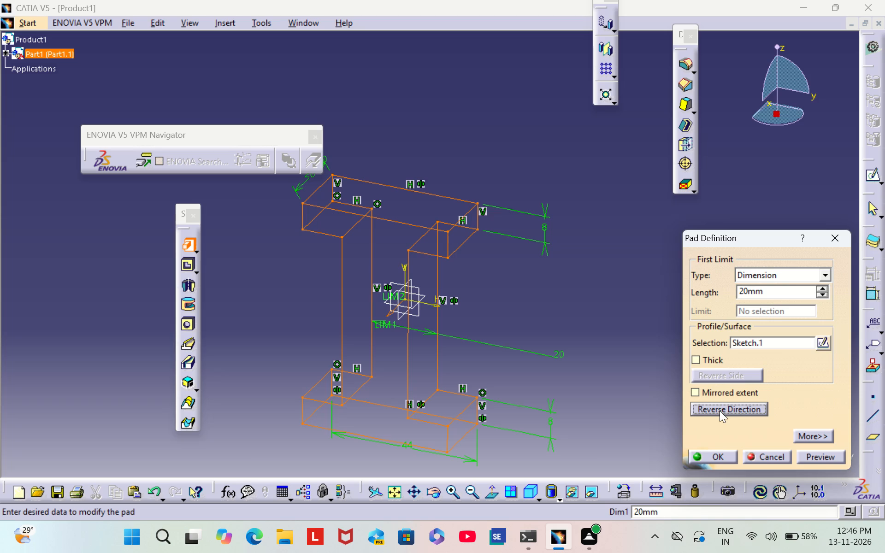
{"action": "left_click", "coordinate": [772, 294]}
{"action": "key", "text": "BackSpace"}
{"action": "key", "text": "BackSpace"}
{"action": "key", "text": "BackSpace"}
{"action": "key", "text": "BackSpace"}
{"action": "key", "text": "BackSpace"}
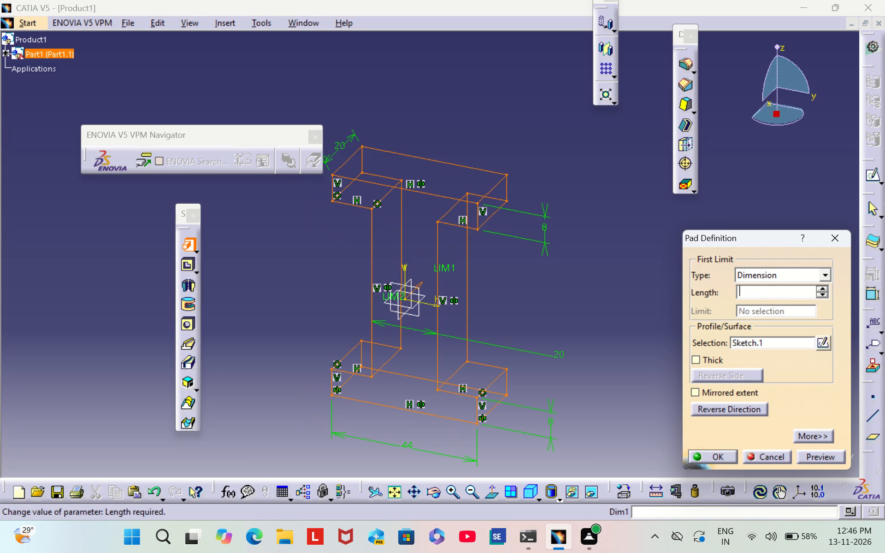
{"action": "type", "text": "62"}
{"action": "left_click", "coordinate": [720, 456]}
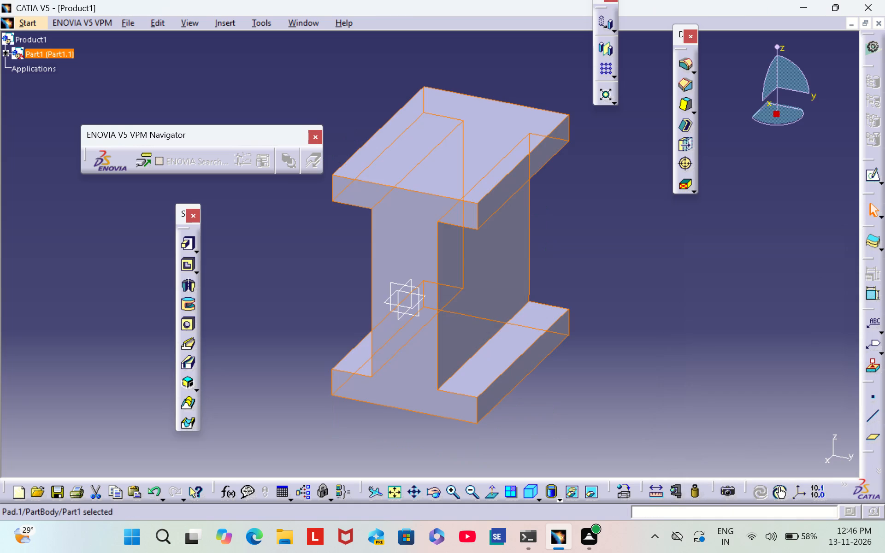
{"action": "left_click", "coordinate": [651, 300]}
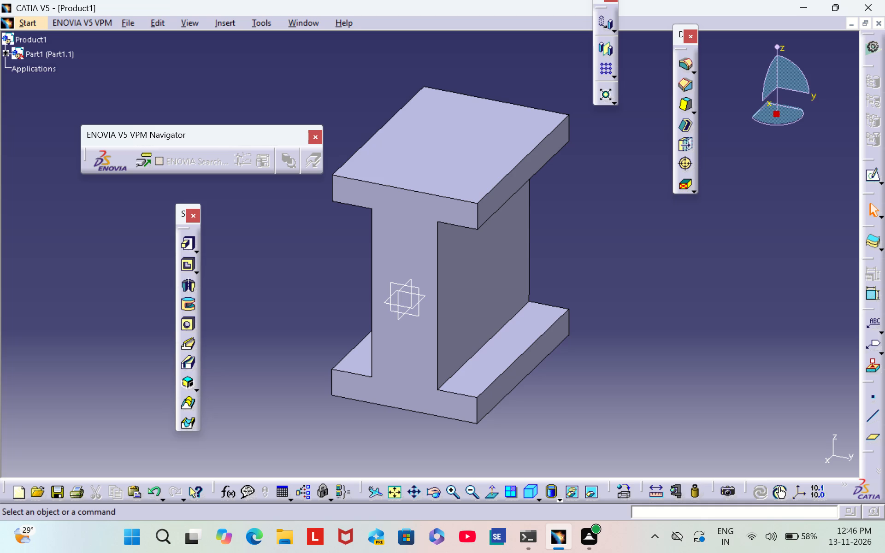
Start a new sketch on the web's side face that faces the positive y direction.
{"action": "left_click", "coordinate": [486, 282]}
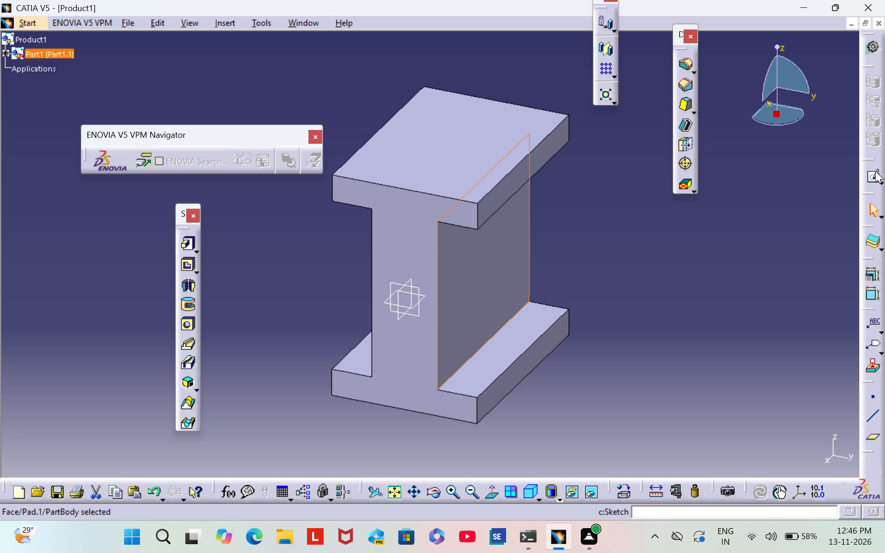
{"action": "left_click", "coordinate": [874, 178]}
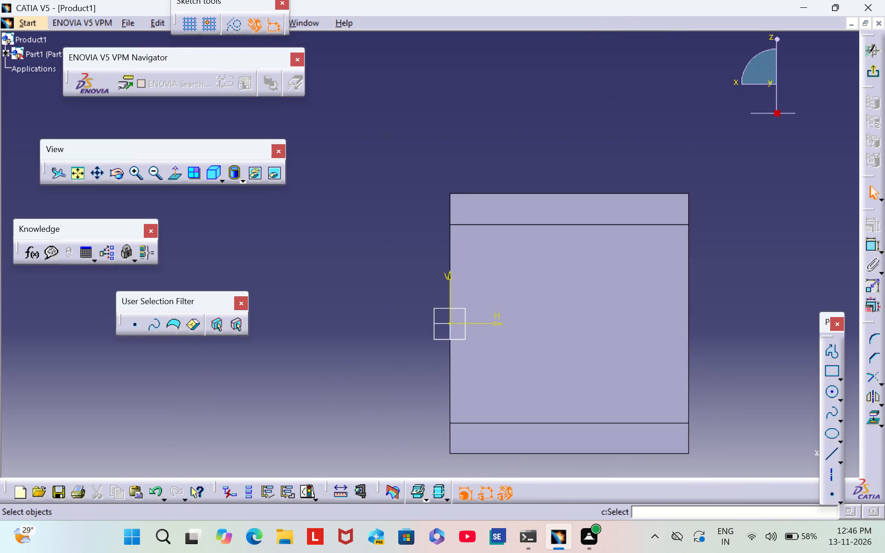
{"action": "scroll", "coordinate": [348, 336], "scroll_direction": "down", "scroll_amount": 1}
{"action": "middle_click_drag", "start_coordinate": [348, 335], "coordinate": [317, 254]}
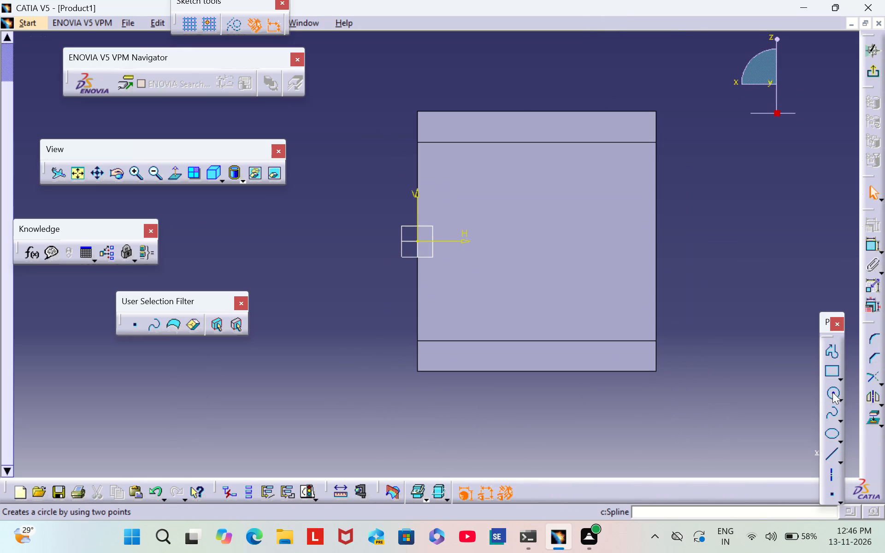
Sketch a circle of about 22 mm diameter centred on the horizontal axis, about 30 mm from the origin.
{"action": "left_click", "coordinate": [833, 392]}
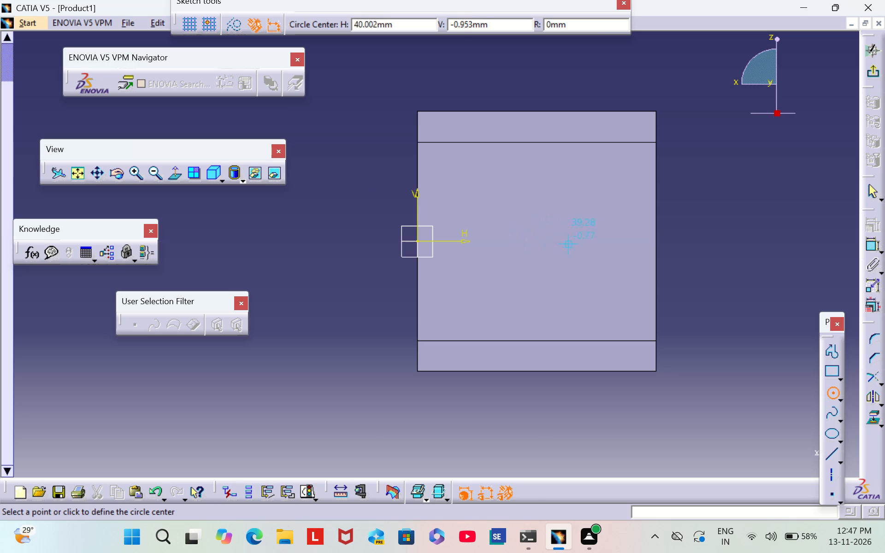
{"action": "left_click", "coordinate": [536, 240]}
{"action": "left_click", "coordinate": [562, 274]}
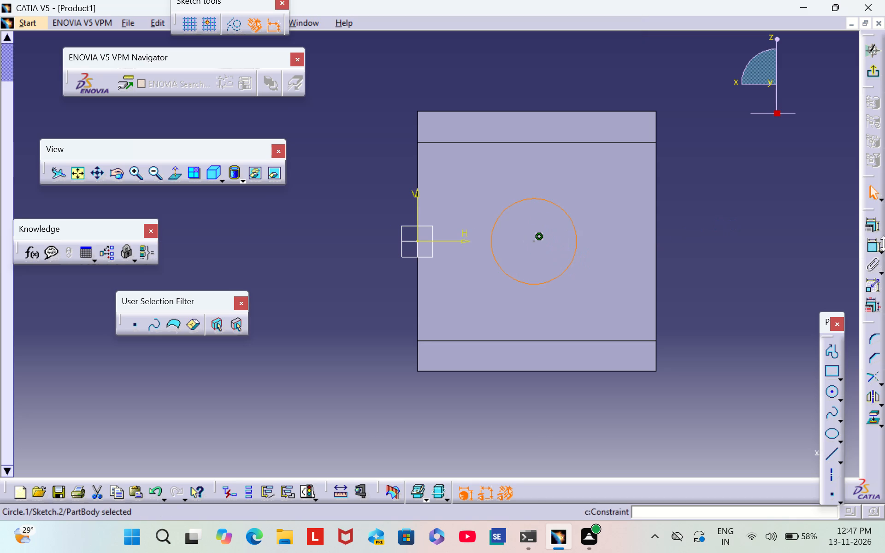
Dimension the diameter of the circle on the web face and set it to 20 mm.
{"action": "left_click", "coordinate": [874, 246]}
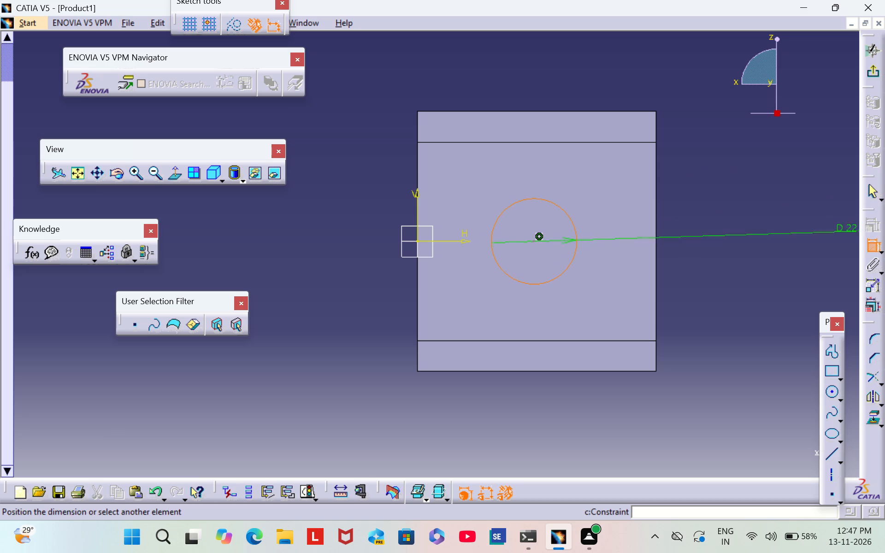
{"action": "left_click", "coordinate": [689, 188]}
{"action": "double_click", "coordinate": [693, 182]}
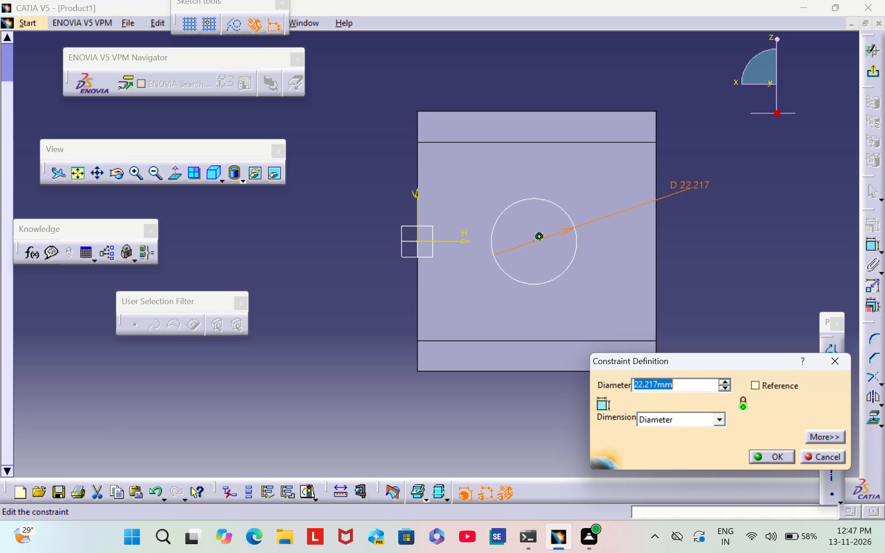
{"action": "key", "text": "BackSpace"}
{"action": "key", "text": "2"}
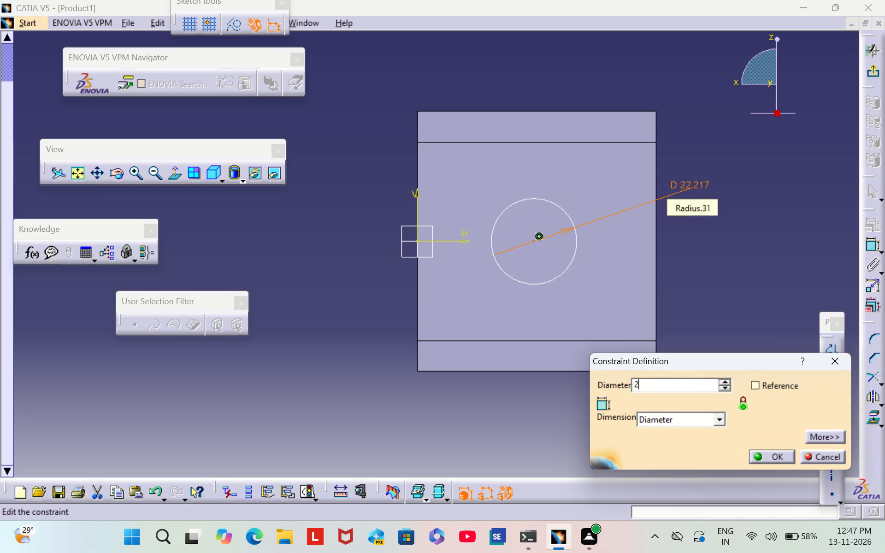
{"action": "key", "text": "0"}
{"action": "key", "text": "Return"}
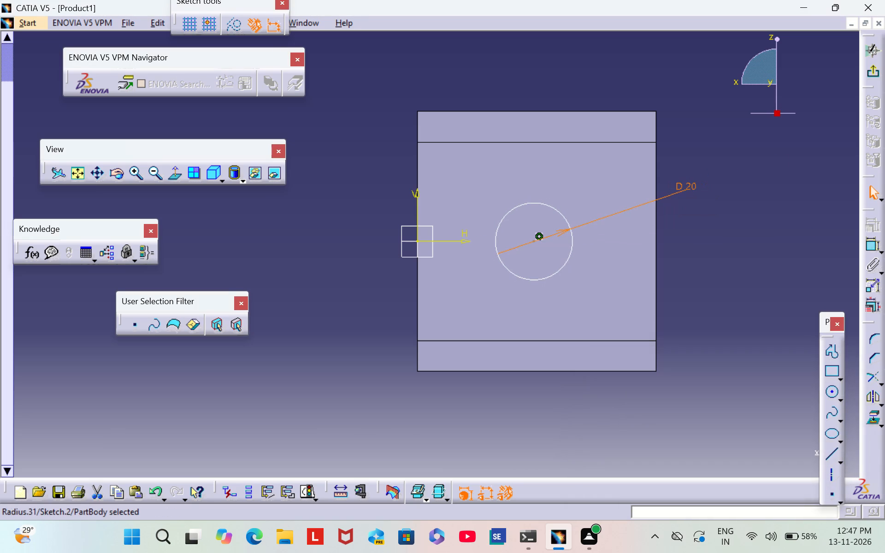
{"action": "left_click", "coordinate": [780, 163]}
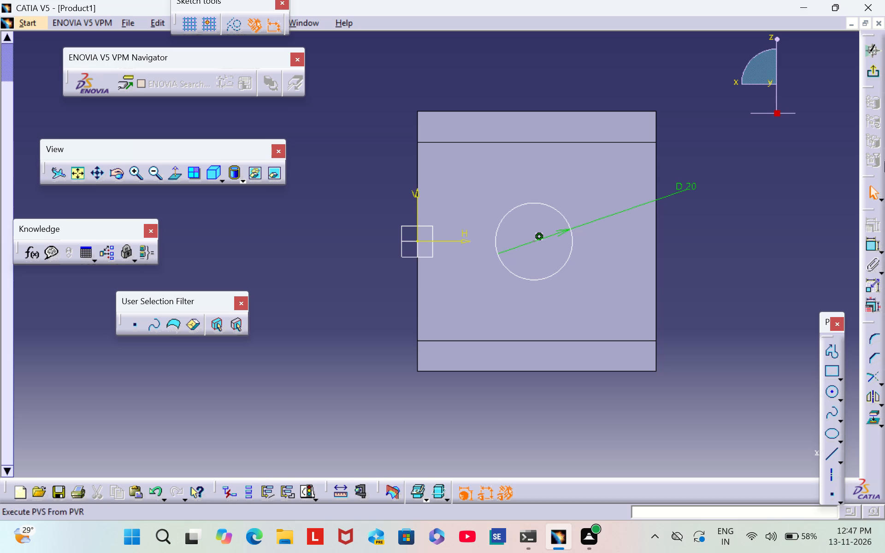
Sketch a second circle of about 33 mm diameter centred on the sketch origin at the web face's edge.
{"action": "left_click", "coordinate": [830, 395]}
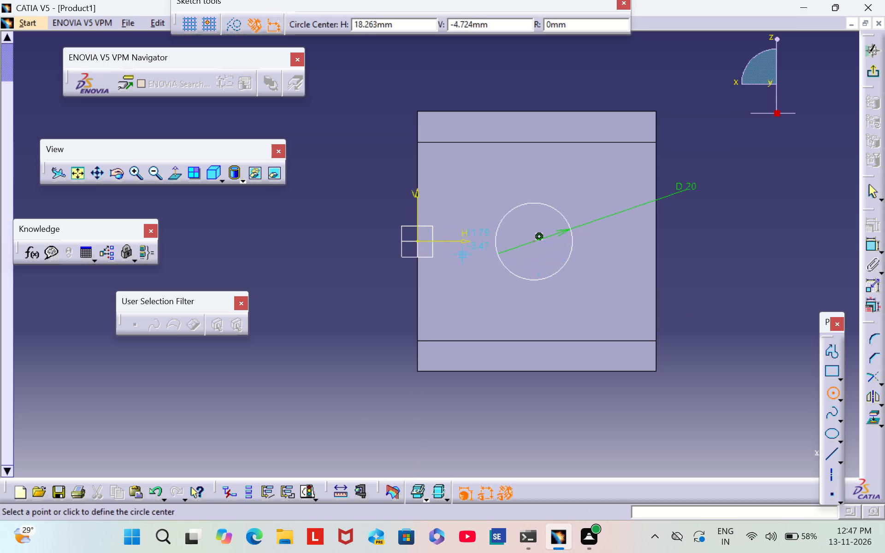
{"action": "left_click", "coordinate": [417, 241]}
{"action": "left_click", "coordinate": [463, 284]}
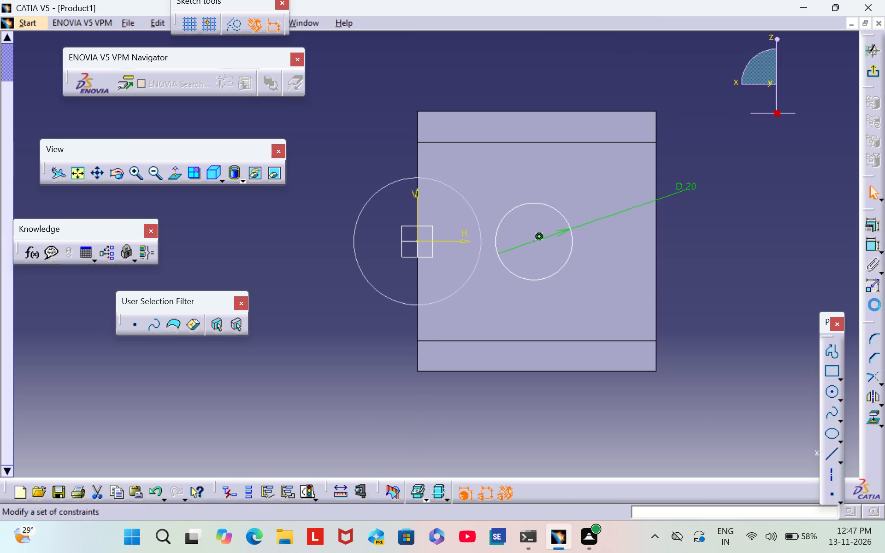
Dimension the circle at the sketch origin as a radius and set it to 12 mm.
{"action": "left_click", "coordinate": [870, 243]}
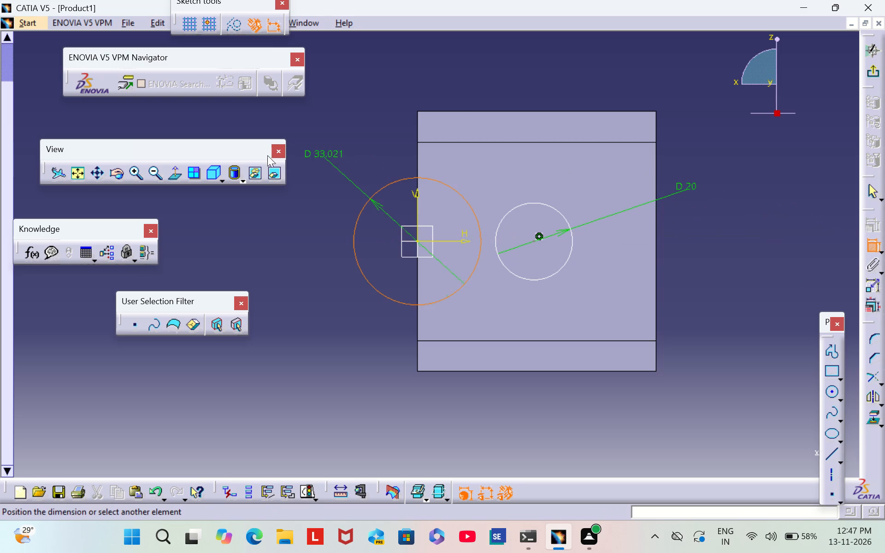
{"action": "left_click", "coordinate": [339, 160]}
{"action": "double_click", "coordinate": [340, 157]}
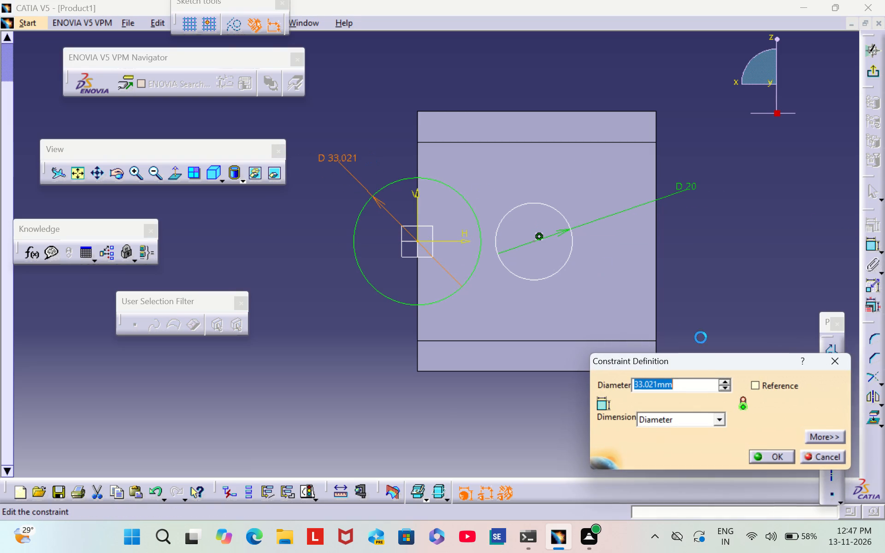
{"action": "left_click", "coordinate": [712, 419]}
{"action": "left_click", "coordinate": [695, 431]}
{"action": "left_click", "coordinate": [696, 386]}
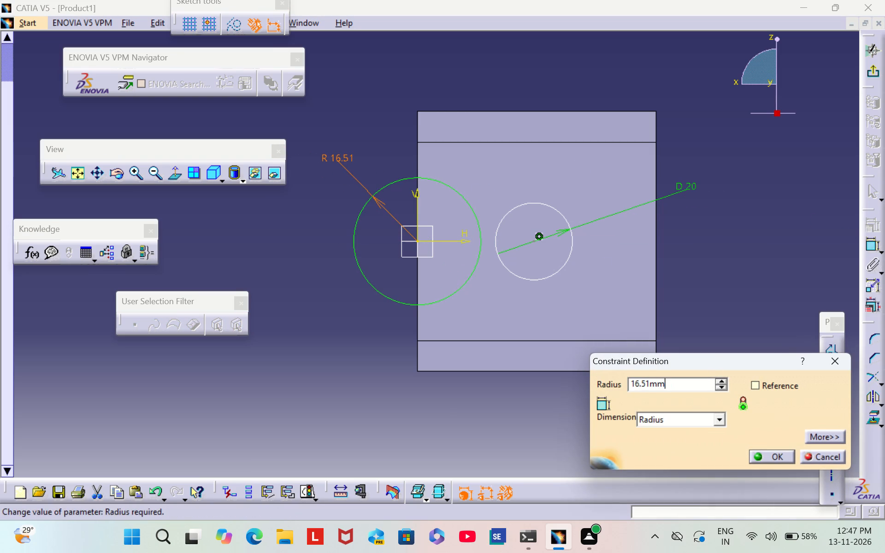
{"action": "key", "text": "BackSpace"}
{"action": "key", "text": "BackSpace"}
{"action": "key", "text": "BackSpace"}
{"action": "key", "text": "BackSpace"}
{"action": "key", "text": "BackSpace"}
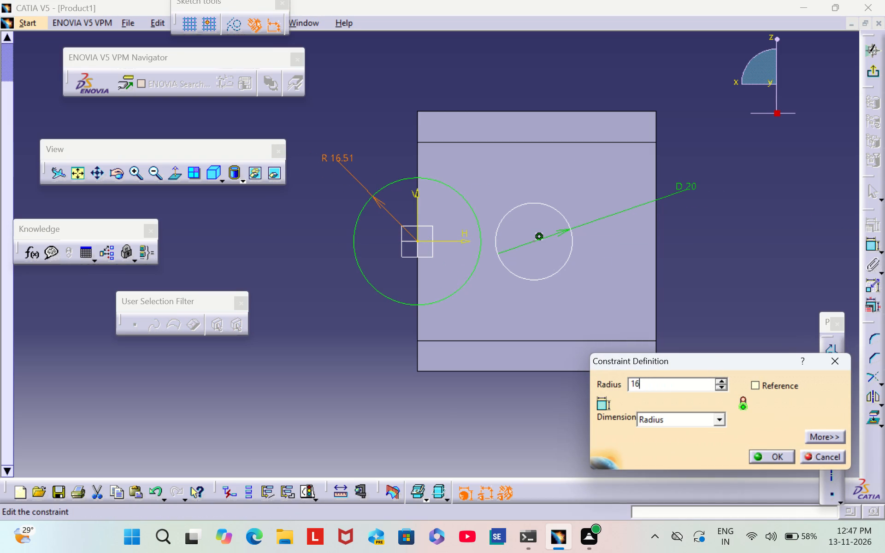
{"action": "key", "text": "BackSpace"}
{"action": "key", "text": "2"}
{"action": "key", "text": "Return"}
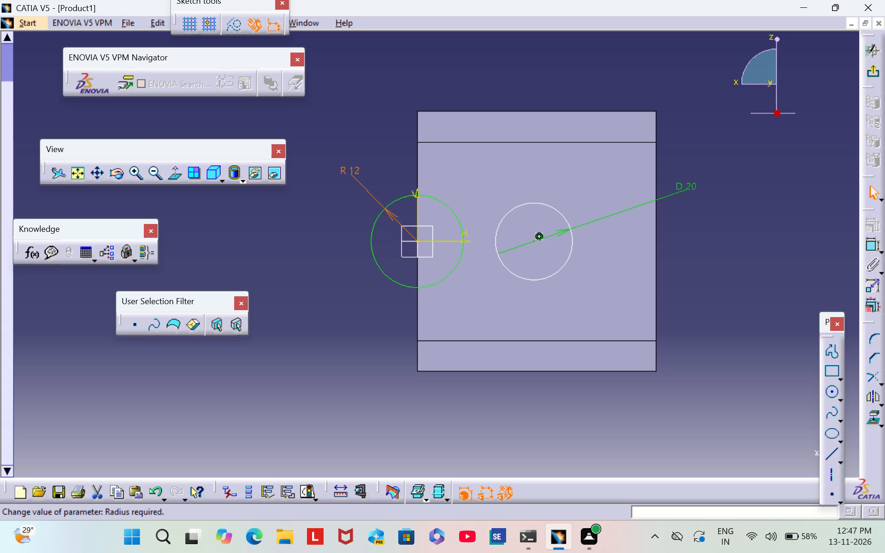
Set the radius of the circle at the sketch origin to 16 mm.
{"action": "double_click", "coordinate": [352, 171]}
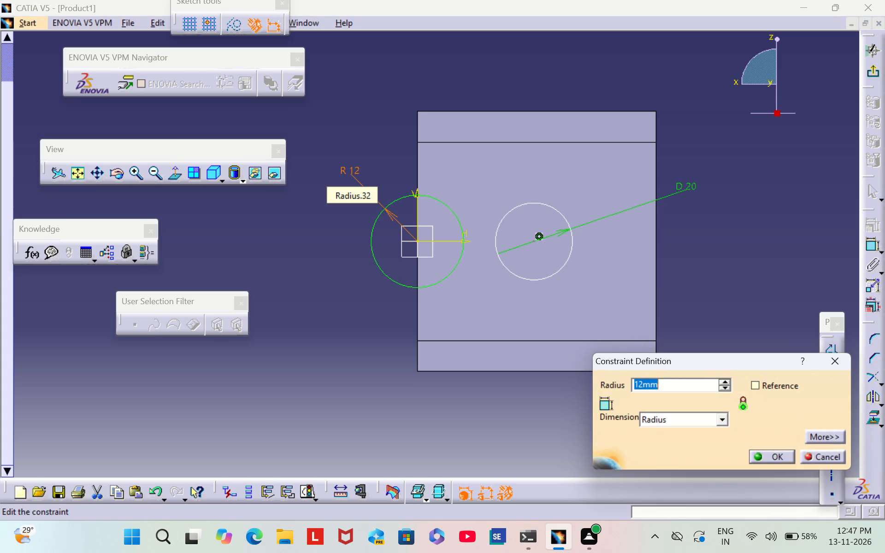
{"action": "key", "text": "BackSpace"}
{"action": "type", "text": "16"}
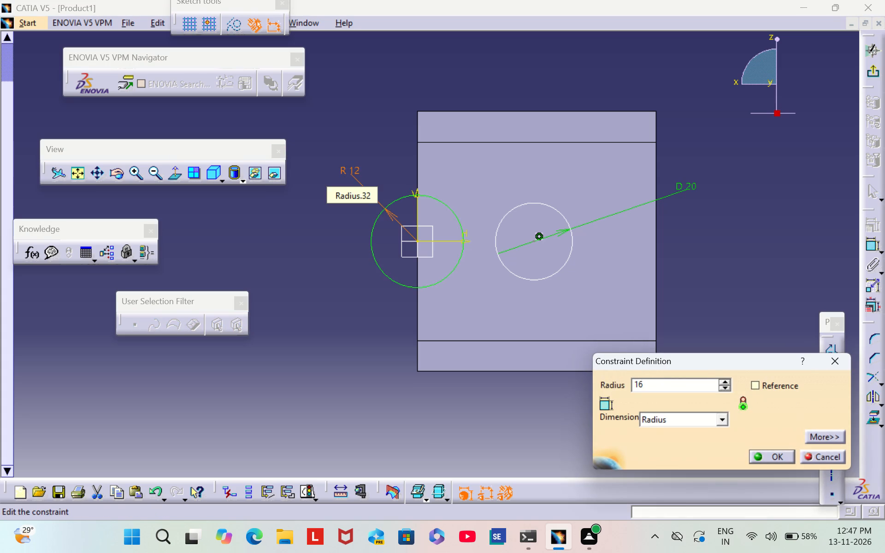
{"action": "key", "text": "Return"}
{"action": "left_click", "coordinate": [374, 134]}
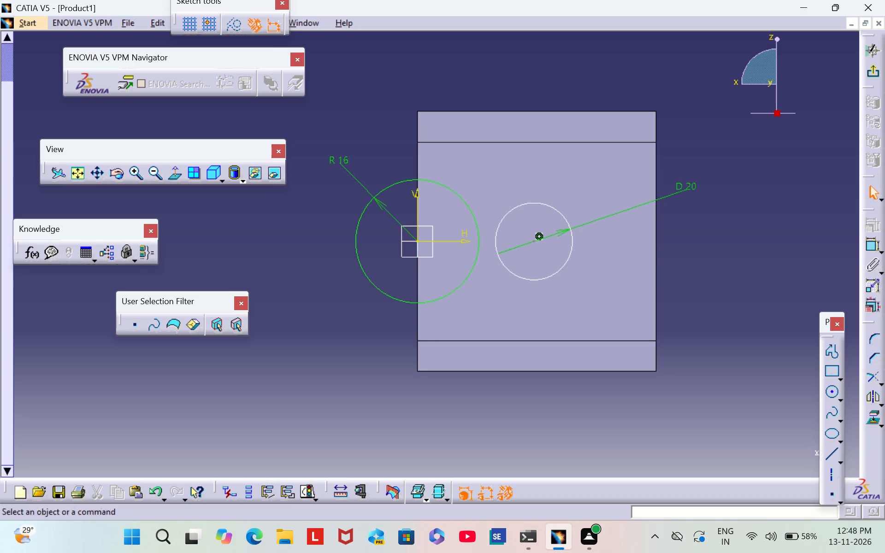
Sketch a third circle of about 18 mm radius centred on the horizontal axis at the web's far edge.
{"action": "left_click", "coordinate": [833, 395]}
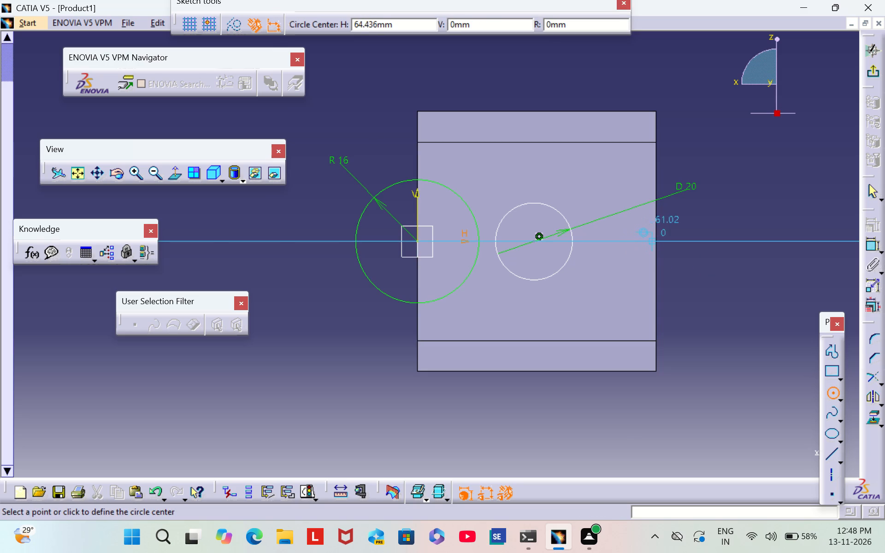
{"action": "left_click", "coordinate": [656, 240]}
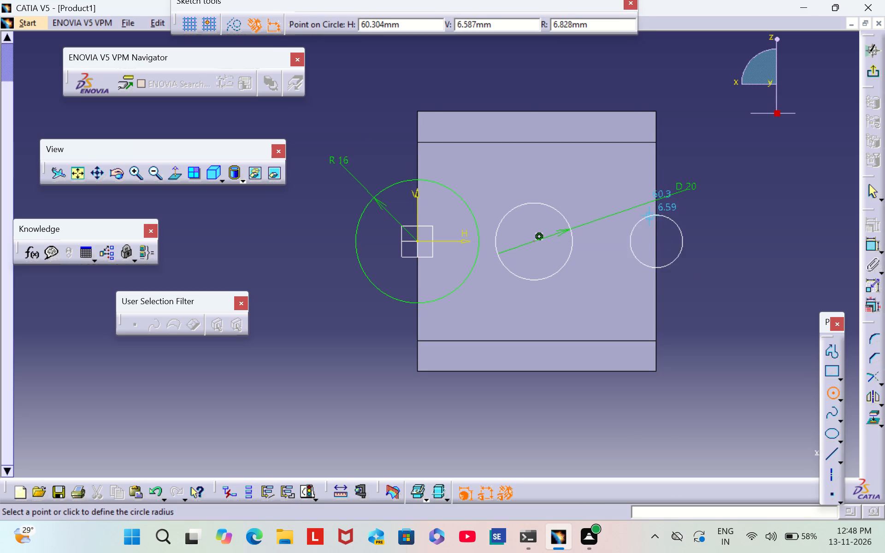
{"action": "left_click", "coordinate": [648, 173]}
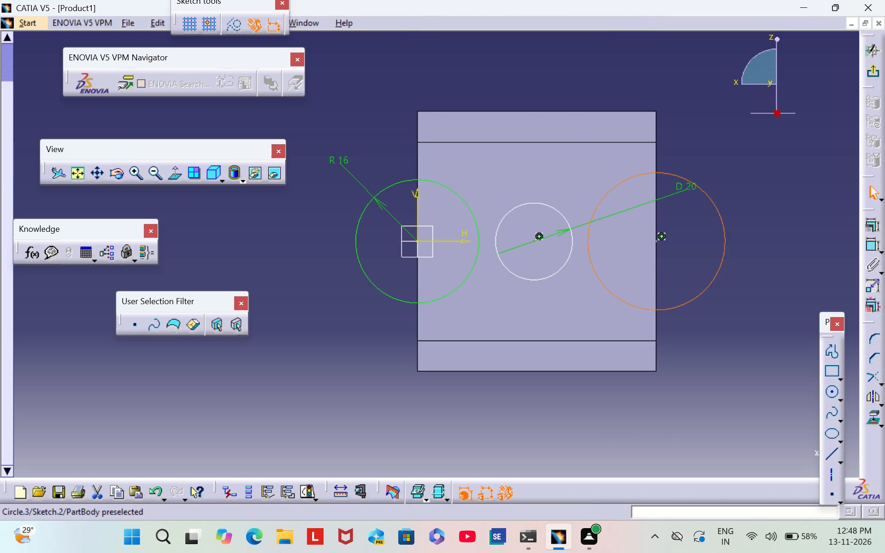
Dimension the radius of the circle at the web's far edge and set it to 16 mm.
{"action": "left_click", "coordinate": [874, 243]}
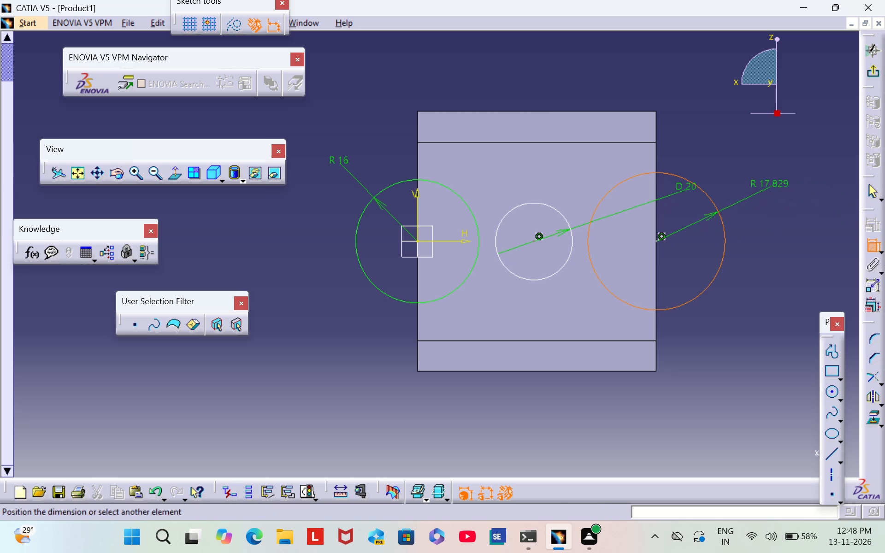
{"action": "left_click", "coordinate": [733, 177]}
{"action": "double_click", "coordinate": [737, 172]}
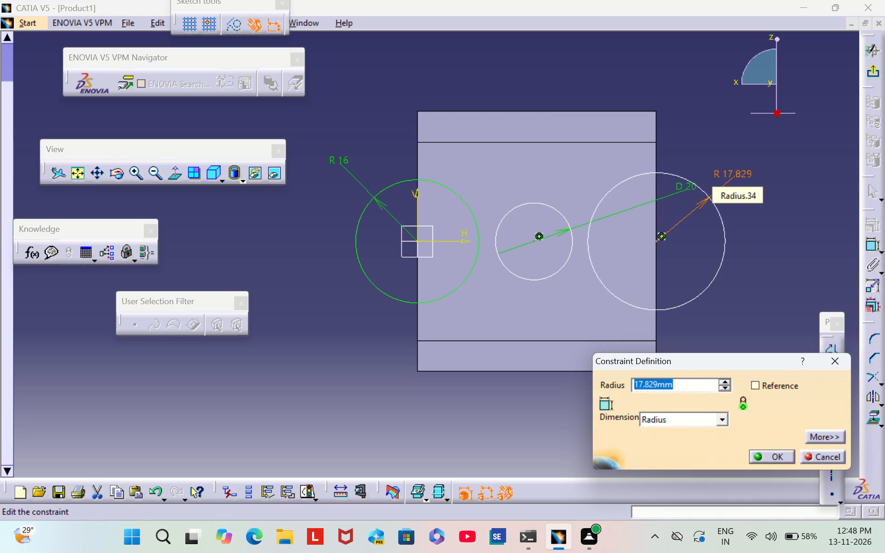
{"action": "key", "text": "BackSpace"}
{"action": "type", "text": "16"}
{"action": "key", "text": "Return"}
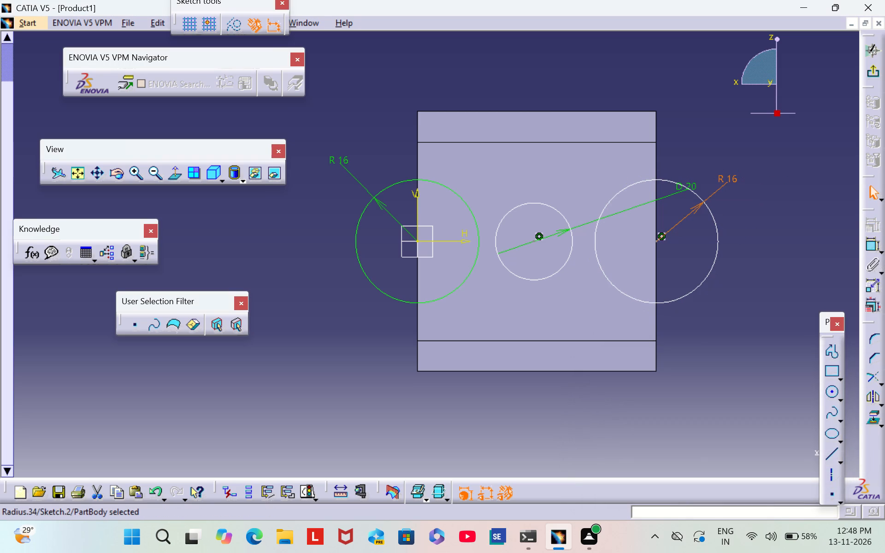
{"action": "left_click", "coordinate": [754, 241]}
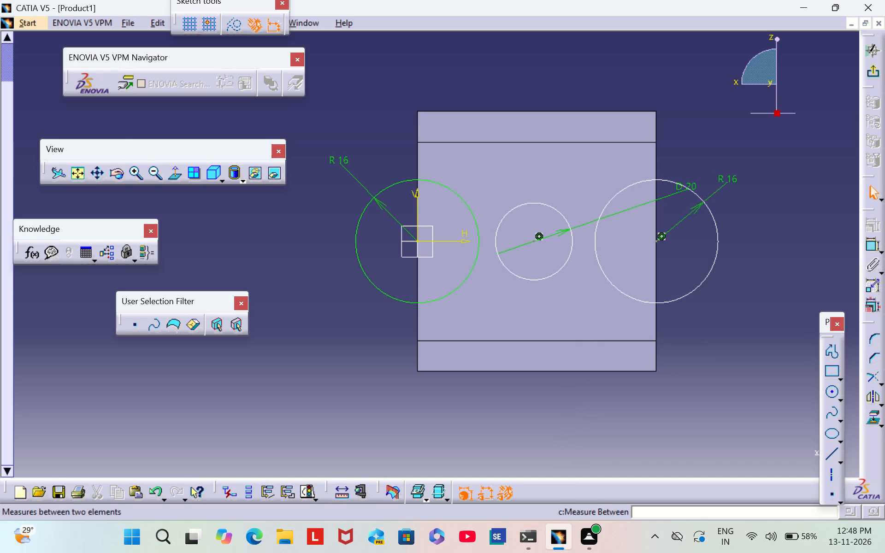
Constrain the centre of the far circle to be coincident with the web's far edge.
{"action": "triple_click", "coordinate": [134, 170]}
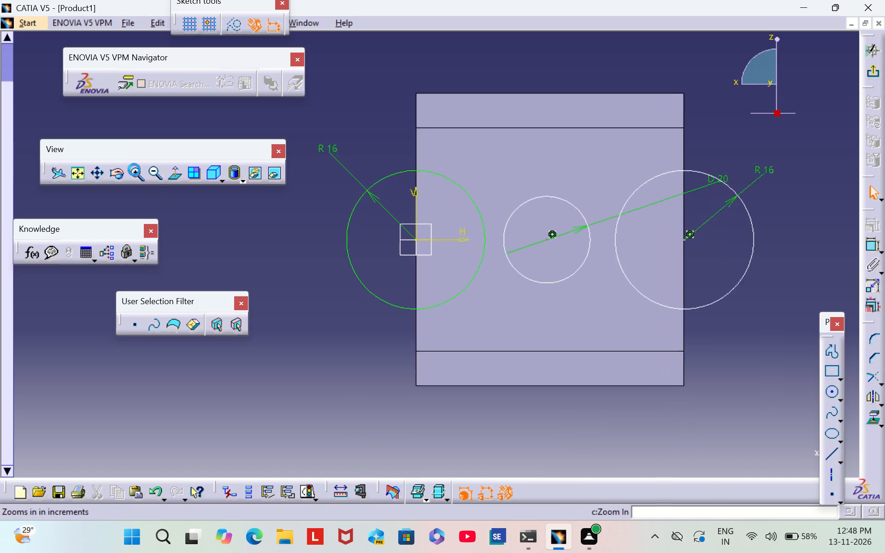
{"action": "triple_click", "coordinate": [134, 170]}
{"action": "middle_click_drag", "start_coordinate": [767, 382], "coordinate": [513, 382]}
{"action": "scroll", "coordinate": [513, 382], "scroll_direction": "up", "scroll_amount": 1}
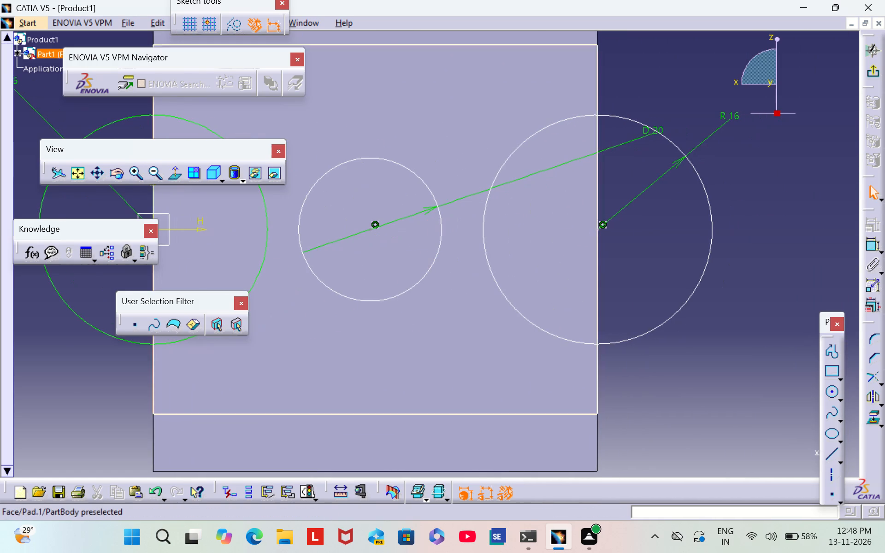
{"action": "left_click", "coordinate": [143, 171]}
{"action": "double_click", "coordinate": [137, 173]}
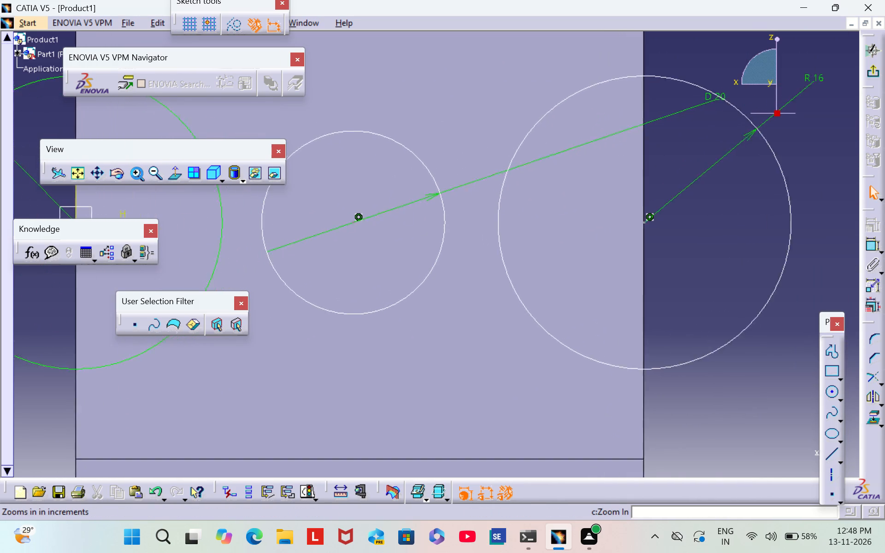
{"action": "middle_click_drag", "start_coordinate": [793, 291], "coordinate": [621, 330]}
{"action": "scroll", "coordinate": [793, 291], "scroll_direction": "down", "scroll_amount": 1}
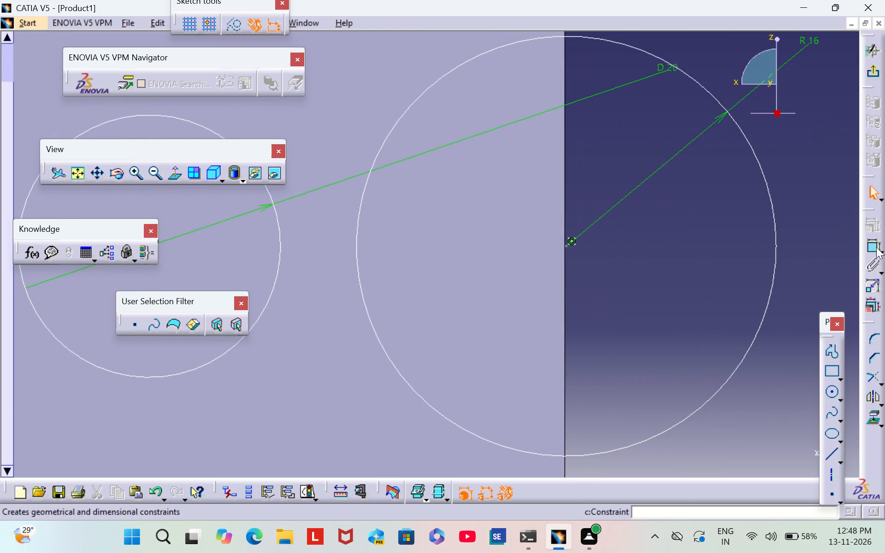
{"action": "double_click", "coordinate": [870, 243]}
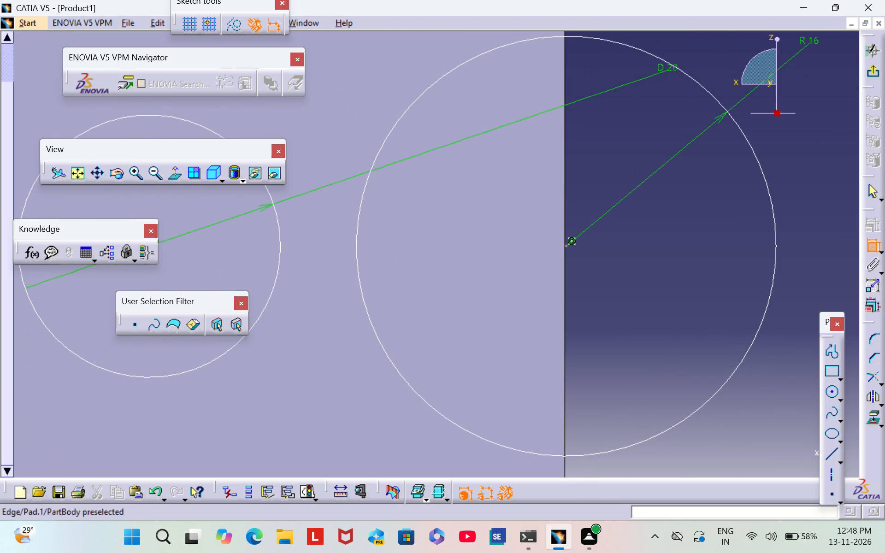
{"action": "left_click", "coordinate": [566, 246]}
{"action": "left_click", "coordinate": [564, 252]}
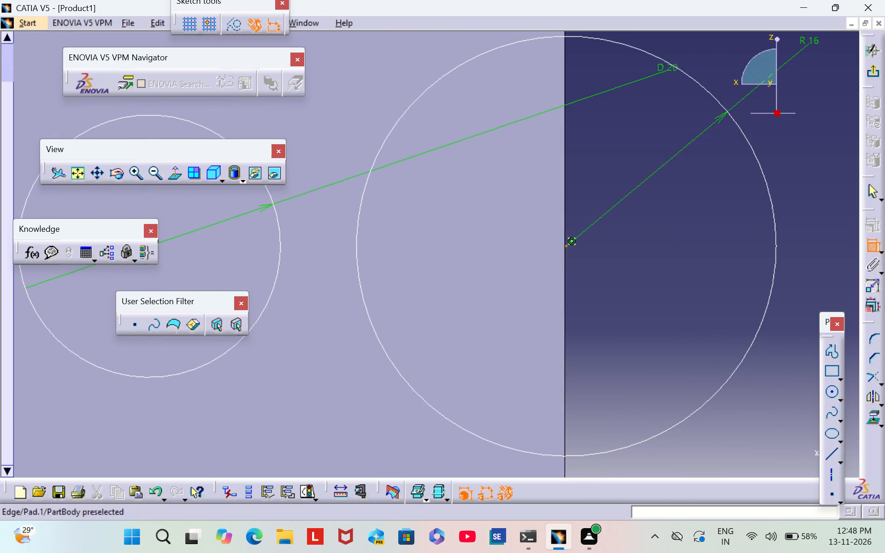
{"action": "right_click", "coordinate": [564, 252]}
{"action": "left_click", "coordinate": [607, 379]}
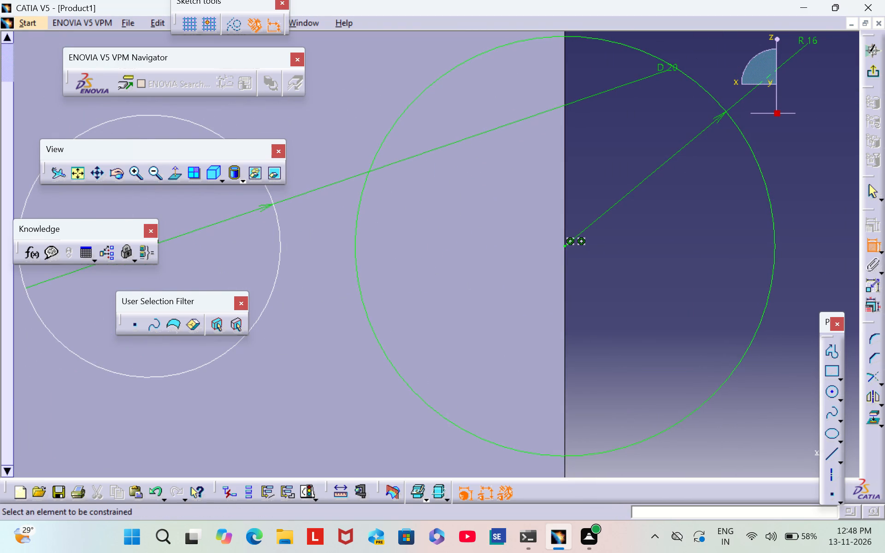
Project the web face's two vertical end edges into the sketch as 3D element projections.
{"action": "triple_click", "coordinate": [153, 177]}
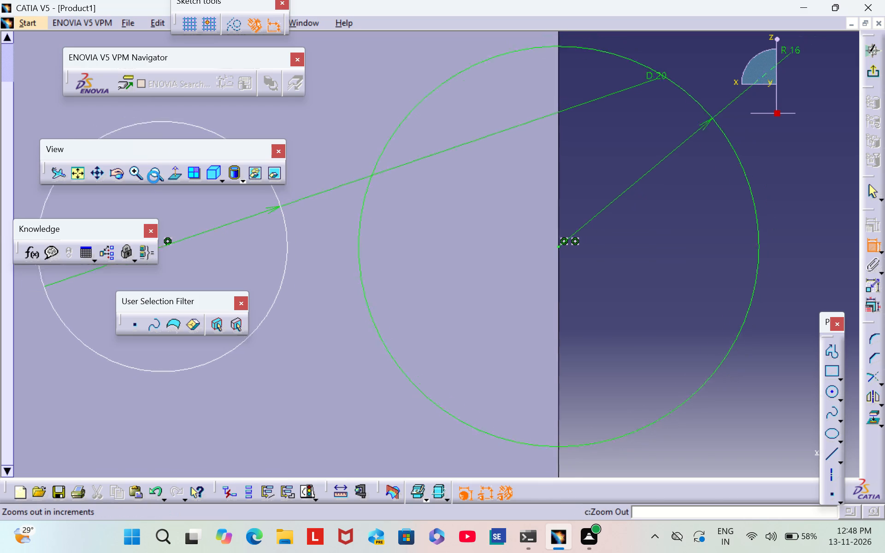
{"action": "triple_click", "coordinate": [153, 177]}
{"action": "triple_click", "coordinate": [153, 177]}
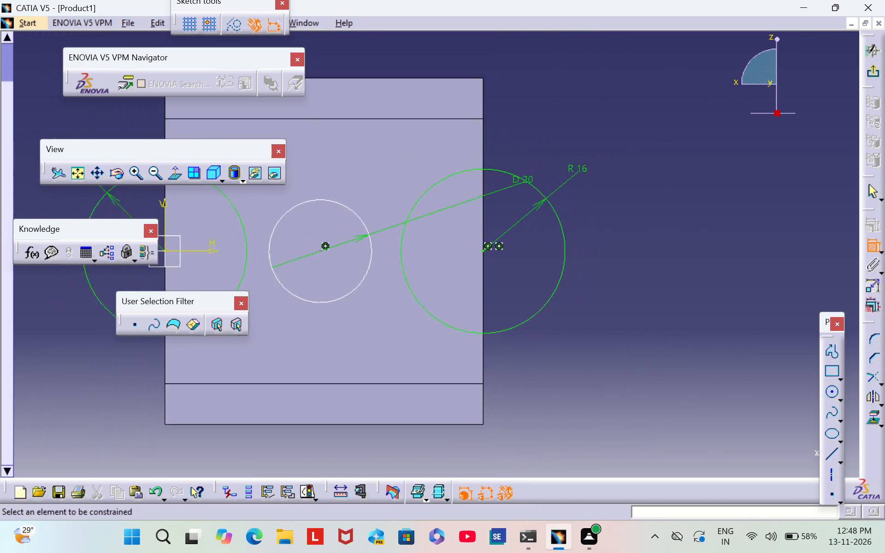
{"action": "middle_click_drag", "start_coordinate": [576, 367], "coordinate": [669, 362]}
{"action": "scroll", "coordinate": [576, 366], "scroll_direction": "down", "scroll_amount": 1}
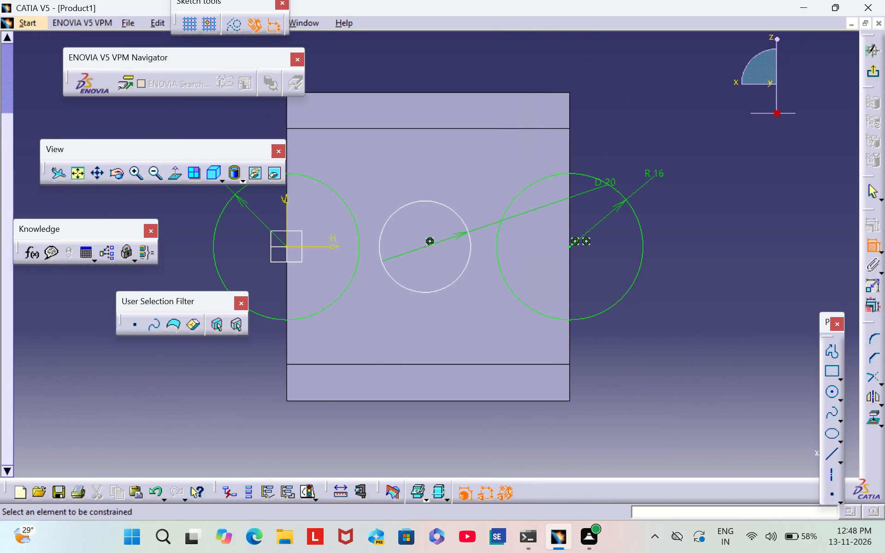
{"action": "left_click", "coordinate": [874, 417]}
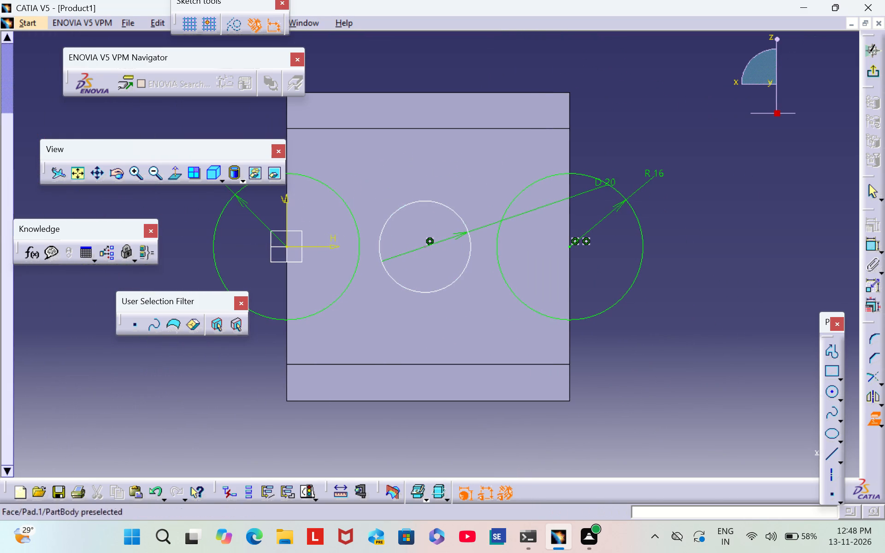
{"action": "left_click", "coordinate": [570, 152]}
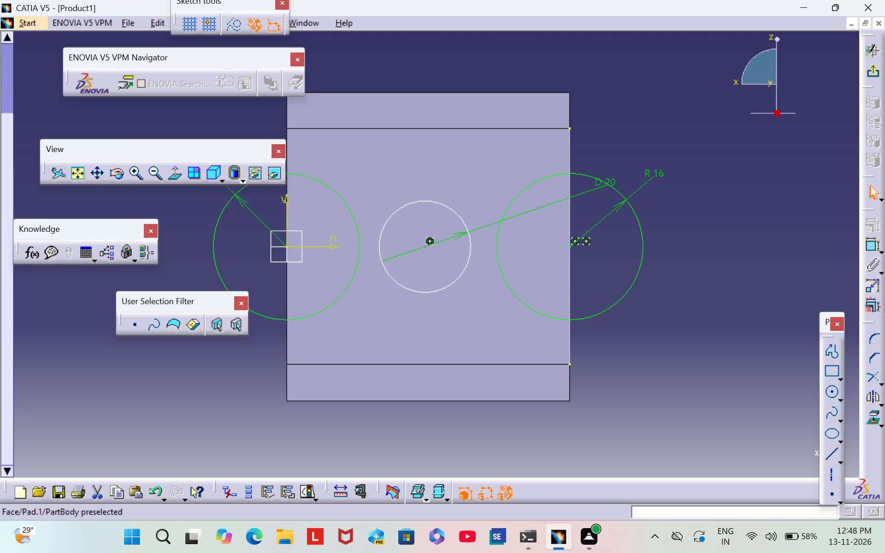
{"action": "left_click", "coordinate": [660, 366]}
{"action": "left_click", "coordinate": [872, 418]}
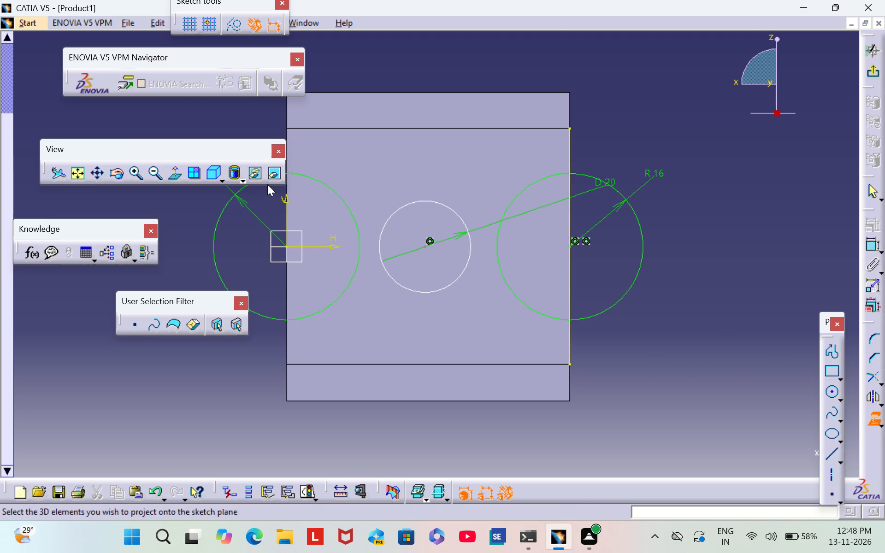
{"action": "left_click", "coordinate": [287, 135]}
{"action": "left_click", "coordinate": [234, 401]}
{"action": "middle_click_drag", "start_coordinate": [239, 400], "coordinate": [341, 397]}
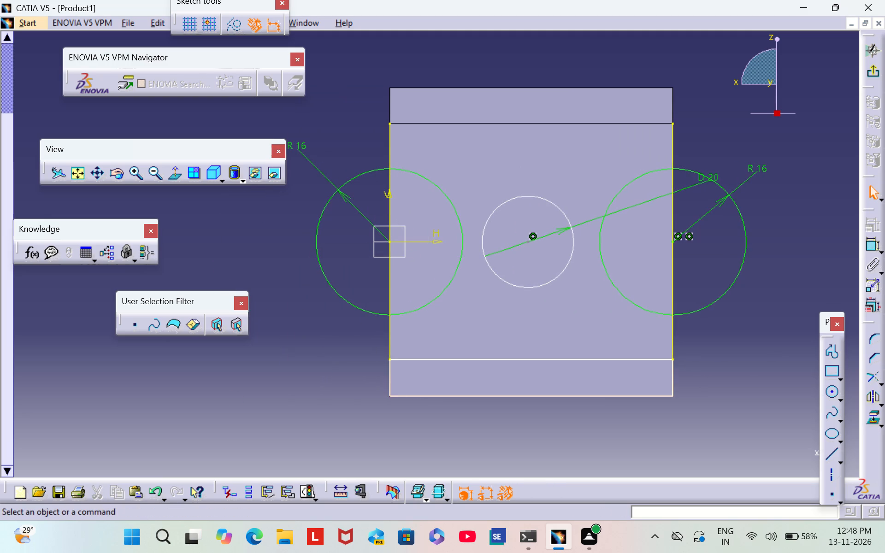
Quick-trim the far circle's arc outside the web and the projected far edge's segments above and below the circle.
{"action": "left_click", "coordinate": [712, 364]}
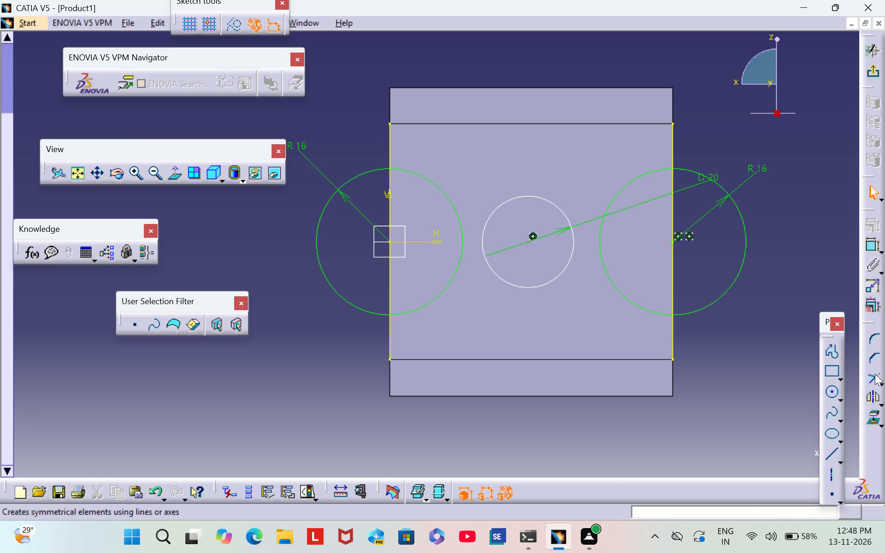
{"action": "left_click", "coordinate": [877, 373]}
{"action": "double_click", "coordinate": [832, 386]}
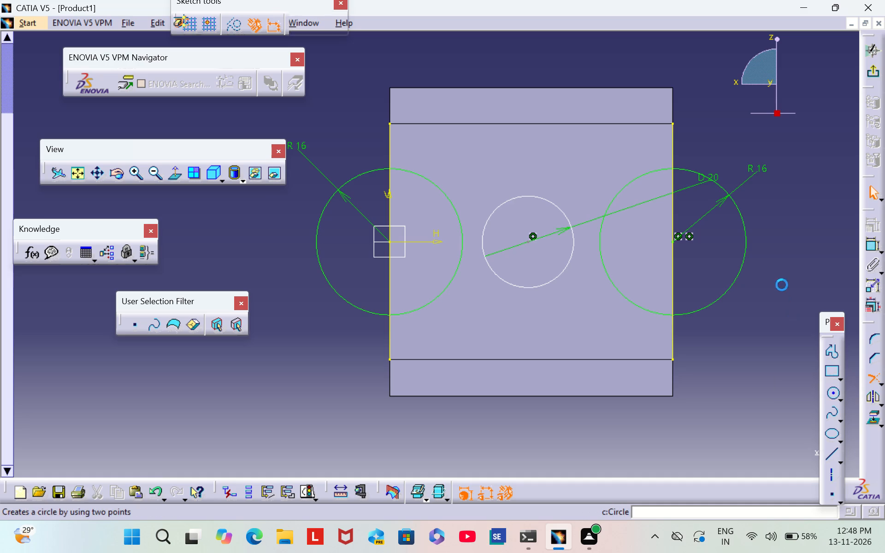
{"action": "left_click", "coordinate": [733, 281]}
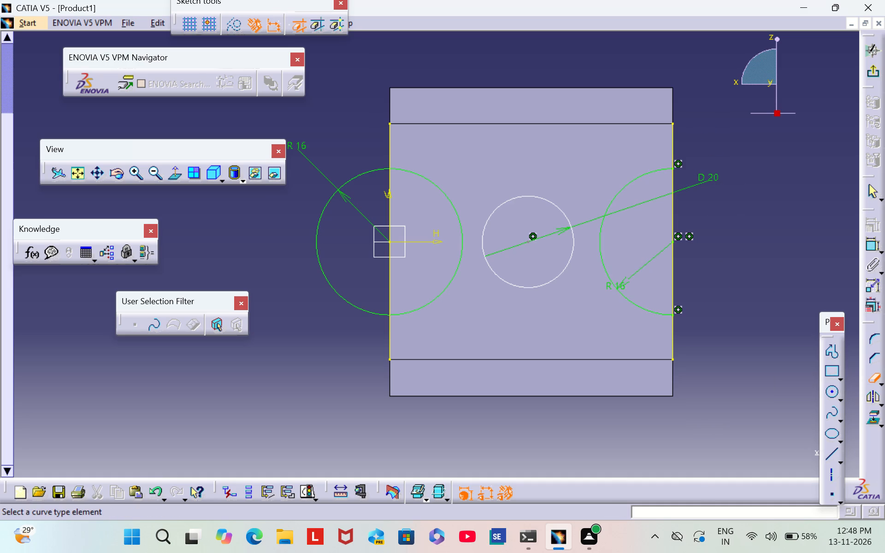
{"action": "left_click", "coordinate": [672, 140]}
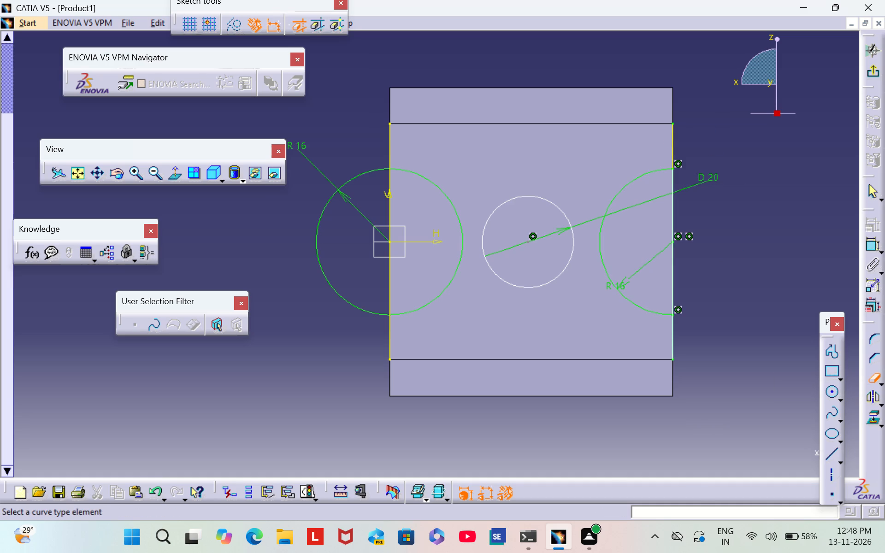
{"action": "left_click", "coordinate": [672, 342]}
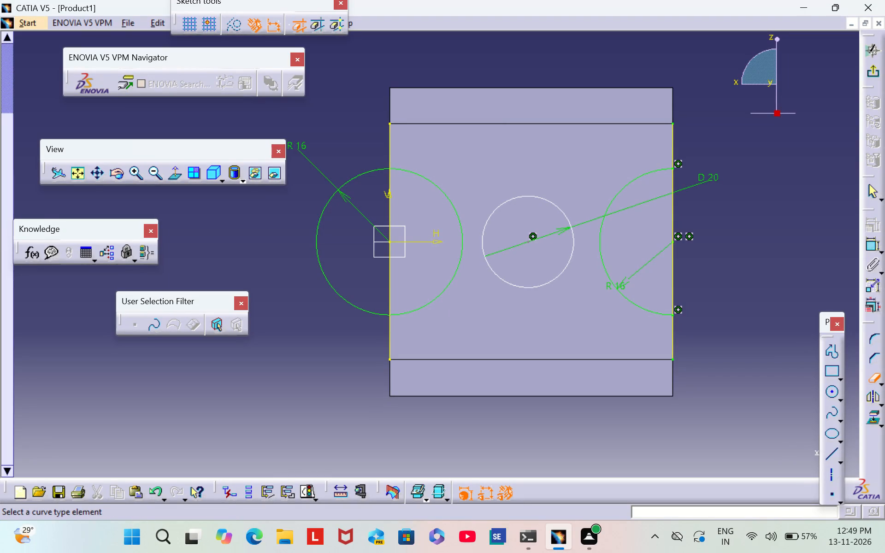
Undo the last quick trims of the web's projected far edge.
{"action": "key", "text": "Escape"}
{"action": "key", "text": "Escape"}
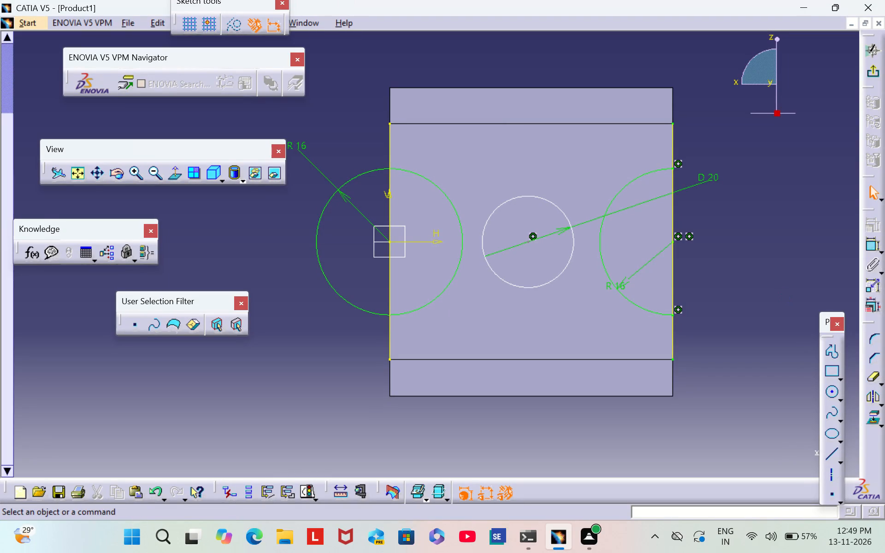
{"action": "key", "text": "ctrl+z"}
{"action": "key", "text": "ctrl+z"}
Quick-trim the near circle's arc outside the web and both projected edges' segments inside the 16 mm circles, and exit the sketch.
{"action": "double_click", "coordinate": [873, 376]}
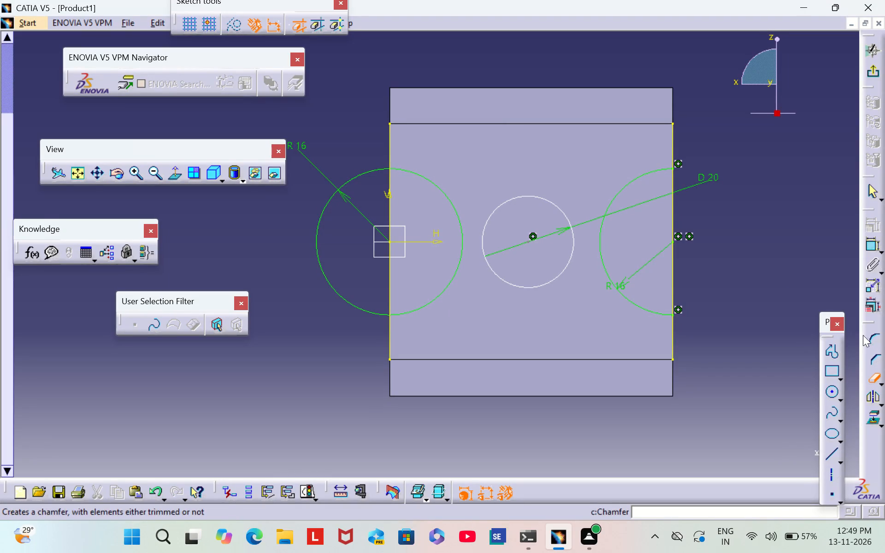
{"action": "left_click", "coordinate": [672, 285]}
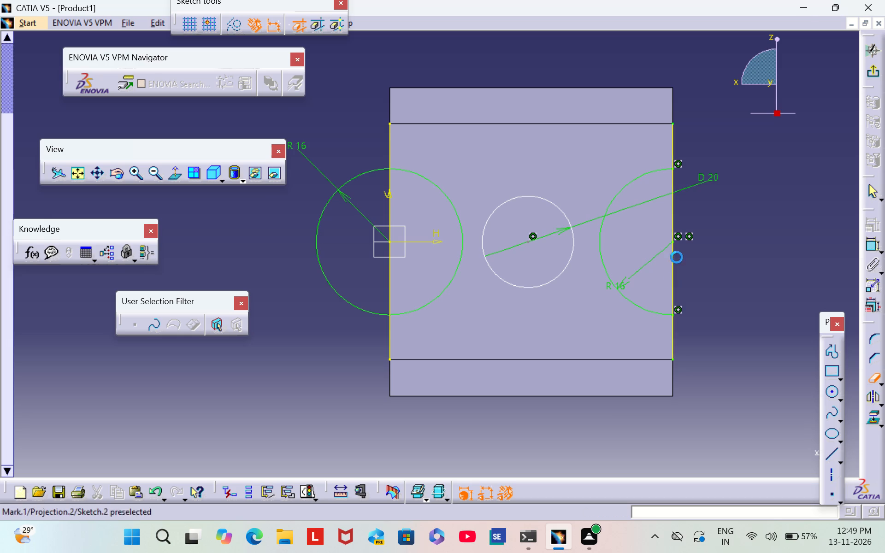
{"action": "left_click", "coordinate": [671, 213]}
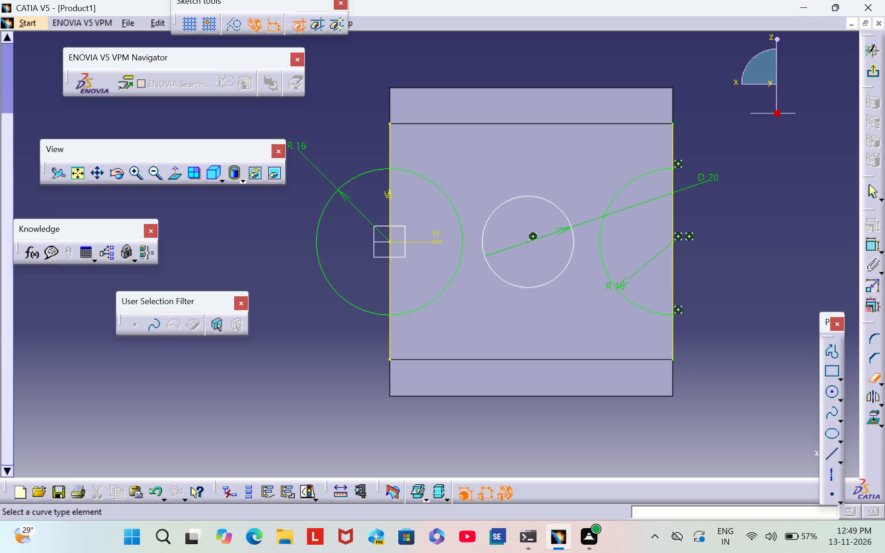
{"action": "left_click", "coordinate": [314, 244]}
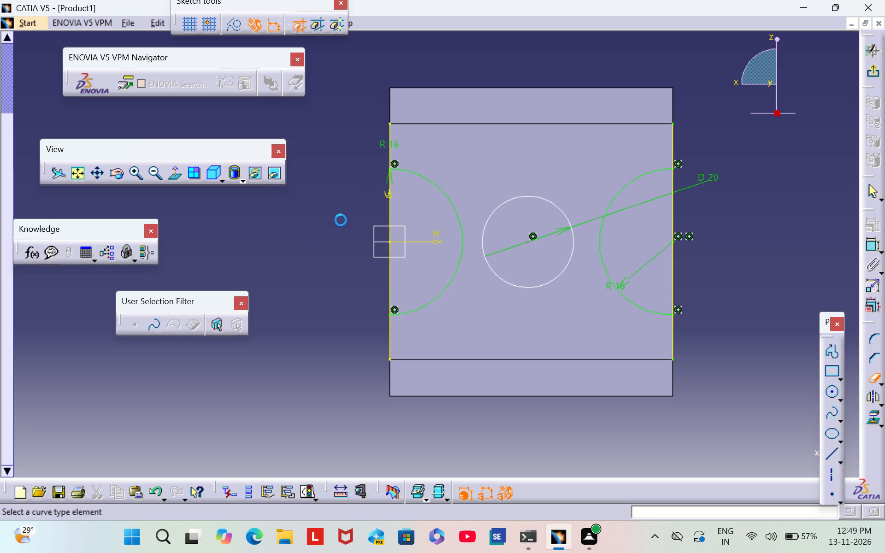
{"action": "left_click", "coordinate": [387, 177]}
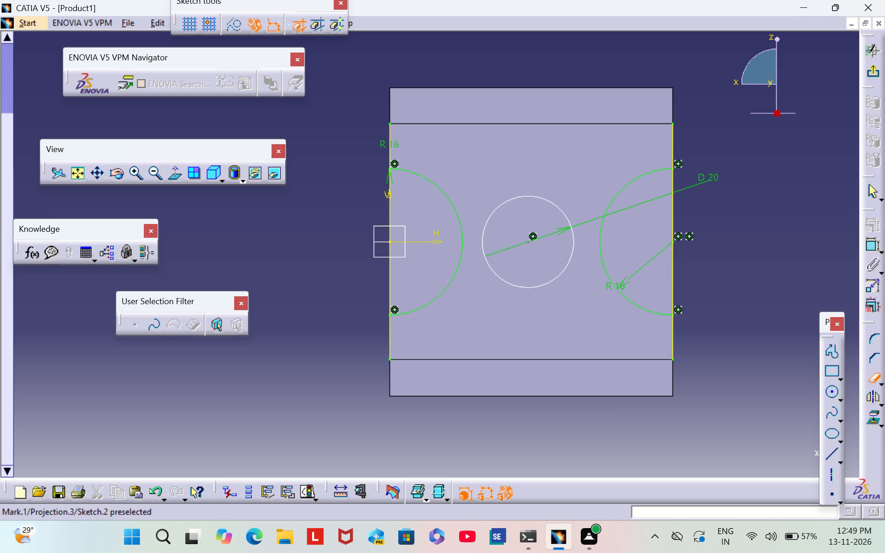
{"action": "left_click", "coordinate": [388, 290]}
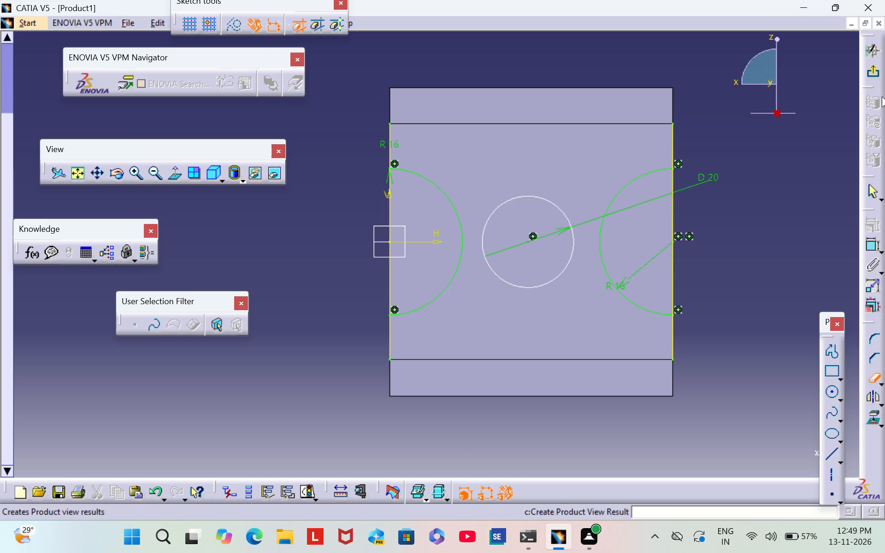
{"action": "left_click", "coordinate": [873, 74]}
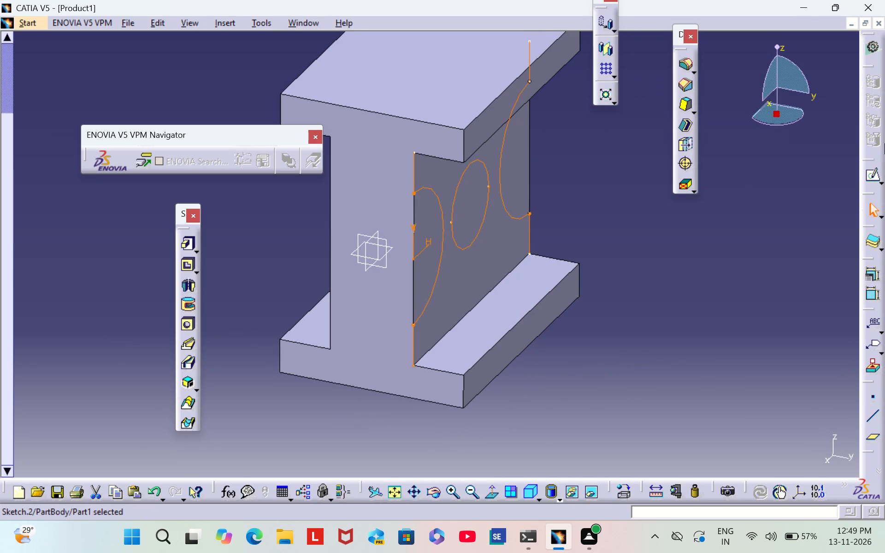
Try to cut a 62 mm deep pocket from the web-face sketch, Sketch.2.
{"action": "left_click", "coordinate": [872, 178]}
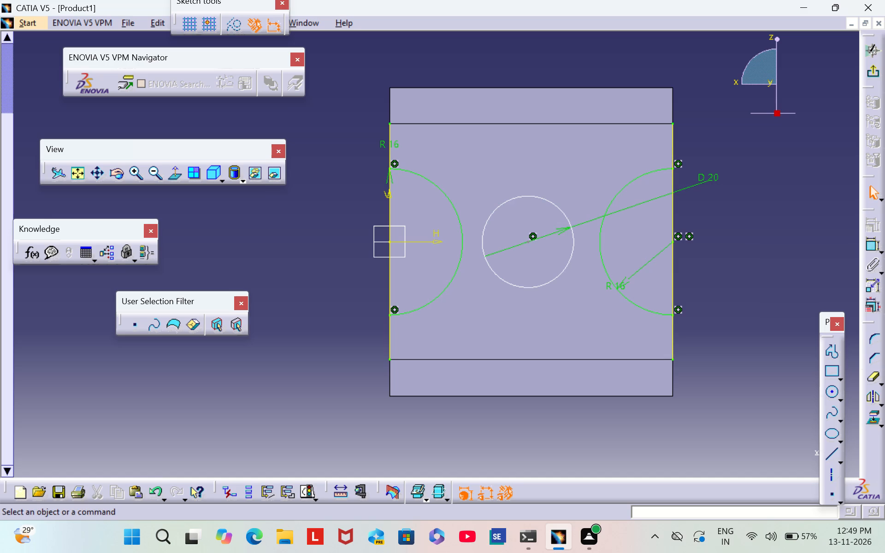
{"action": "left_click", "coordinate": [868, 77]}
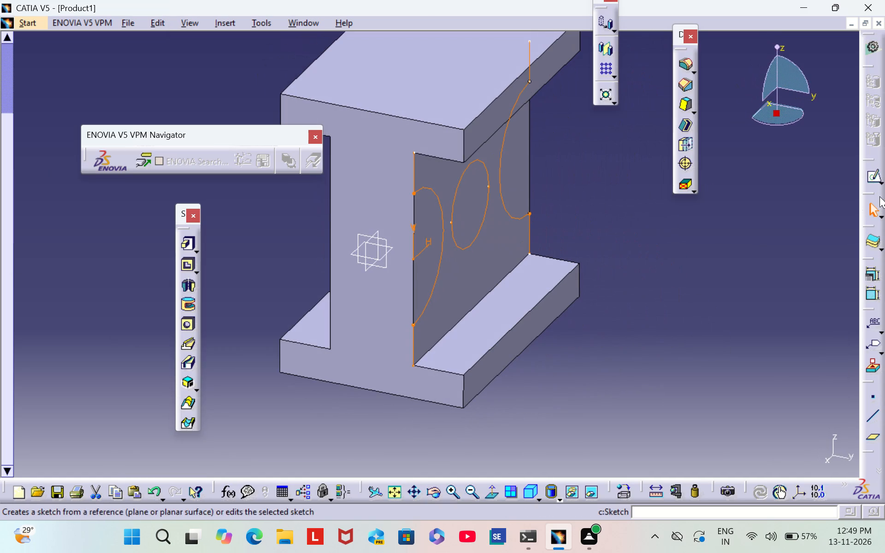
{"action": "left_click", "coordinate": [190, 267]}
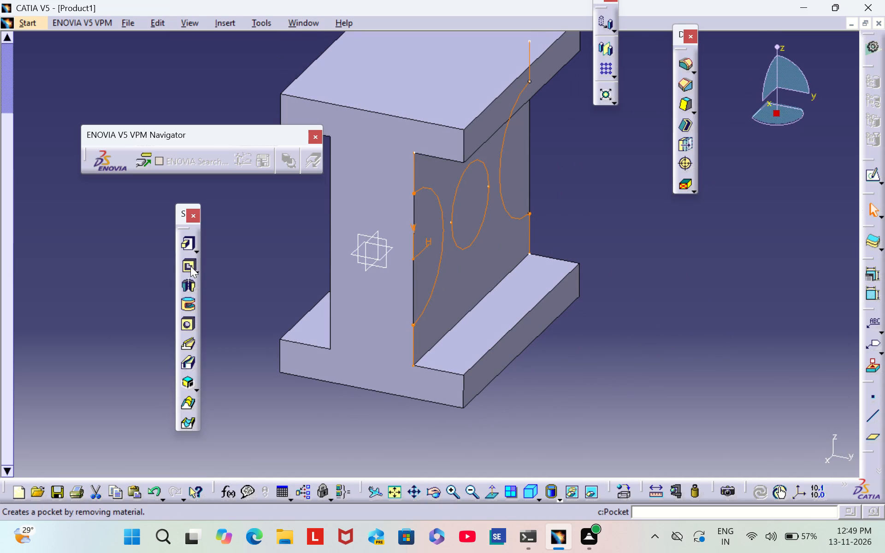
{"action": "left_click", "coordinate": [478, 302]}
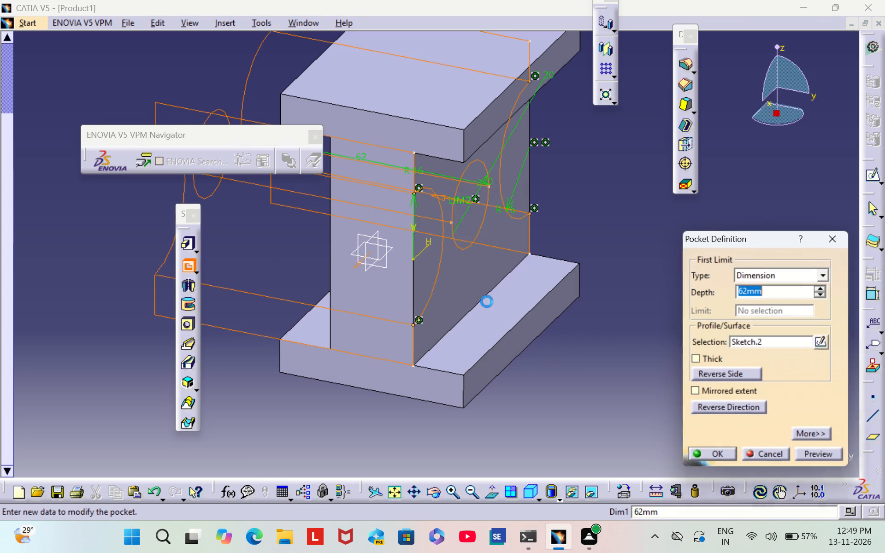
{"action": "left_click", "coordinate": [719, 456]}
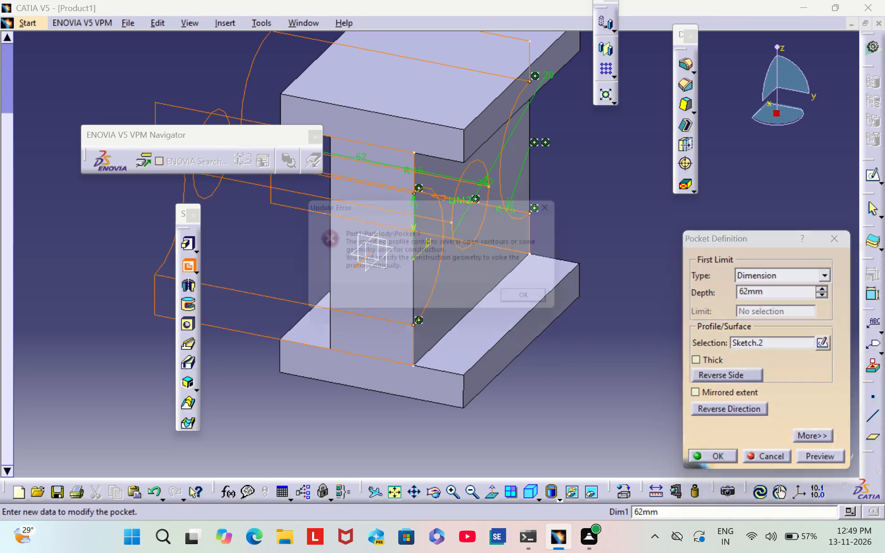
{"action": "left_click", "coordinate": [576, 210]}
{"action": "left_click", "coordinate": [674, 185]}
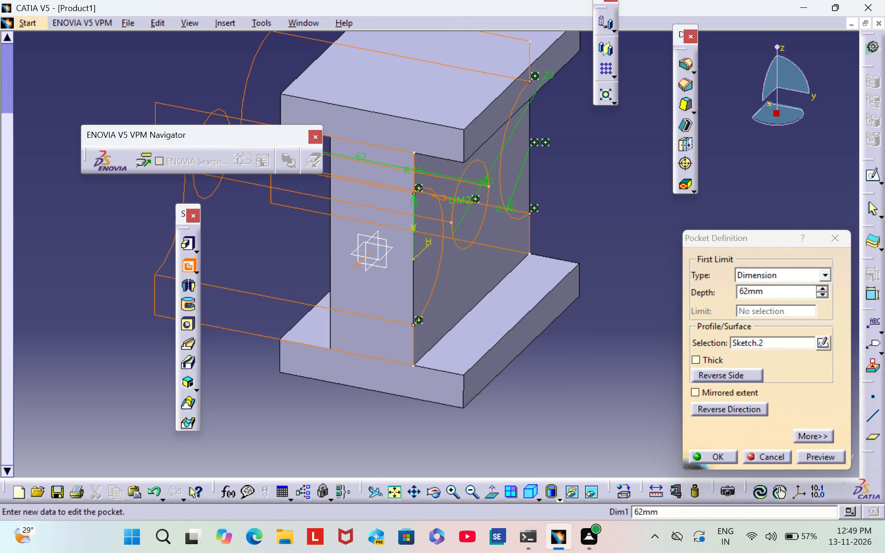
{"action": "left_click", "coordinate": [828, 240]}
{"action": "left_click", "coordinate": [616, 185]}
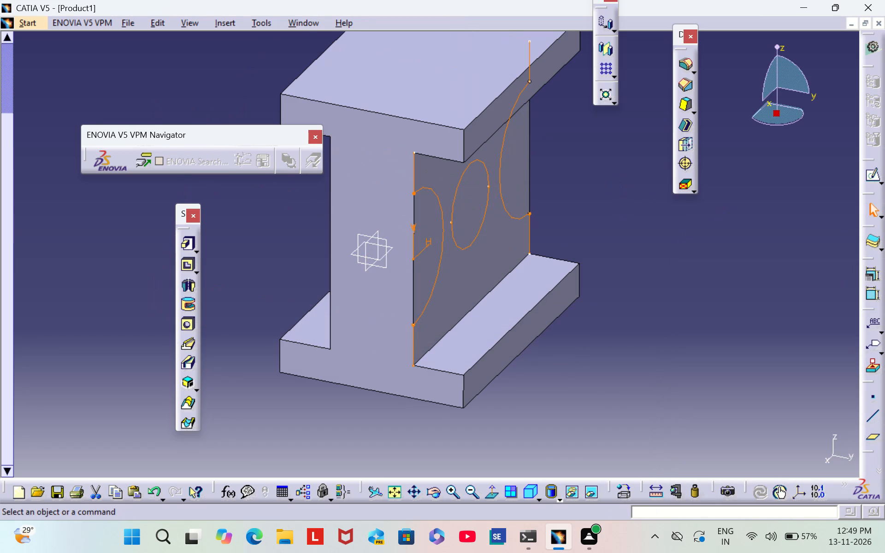
Reopen Sketch.2 on the web's side face for editing.
{"action": "middle_click_drag", "start_coordinate": [615, 174], "coordinate": [524, 137]}
{"action": "scroll", "coordinate": [615, 174], "scroll_direction": "down", "scroll_amount": 1}
{"action": "right_click_drag", "start_coordinate": [613, 171], "coordinate": [524, 137]}
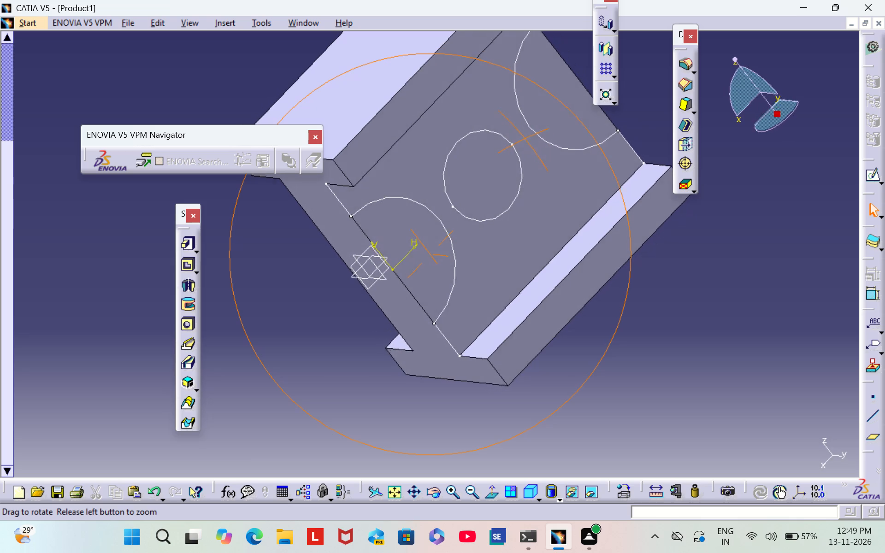
{"action": "right_click_drag", "start_coordinate": [524, 137], "coordinate": [523, 135]}
{"action": "middle_click_drag", "start_coordinate": [524, 137], "coordinate": [523, 136]}
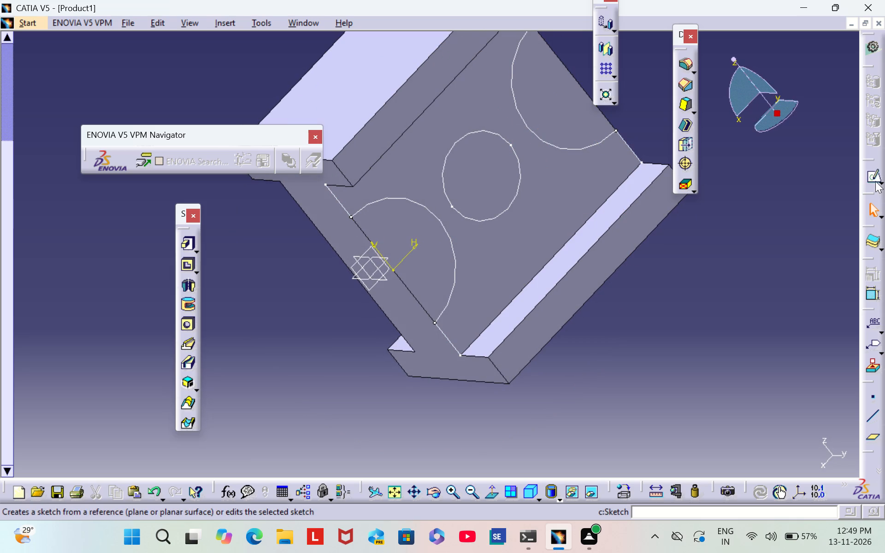
{"action": "left_click", "coordinate": [877, 182]}
{"action": "left_click", "coordinate": [551, 142]}
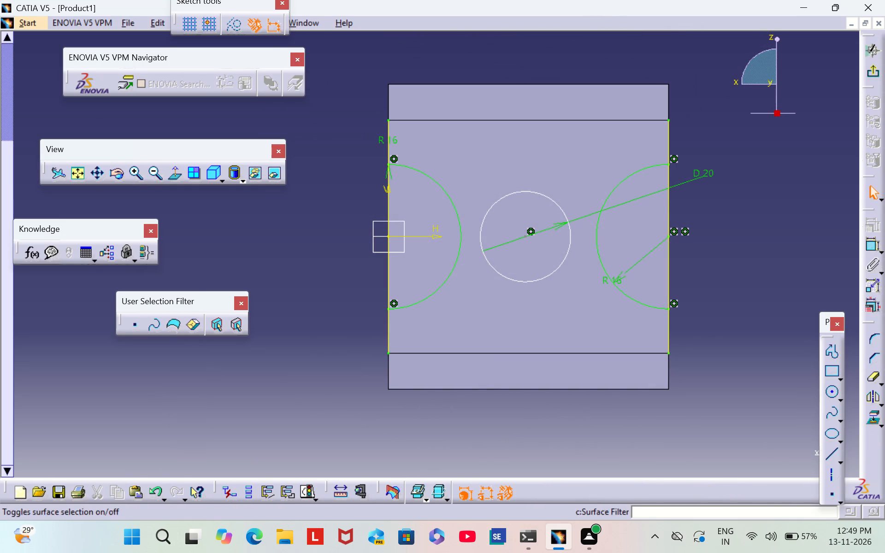
Examine closely where the near half circle's lower end meets the web's projected near edge.
{"action": "triple_click", "coordinate": [135, 175]}
{"action": "triple_click", "coordinate": [135, 175]}
{"action": "triple_click", "coordinate": [135, 175]}
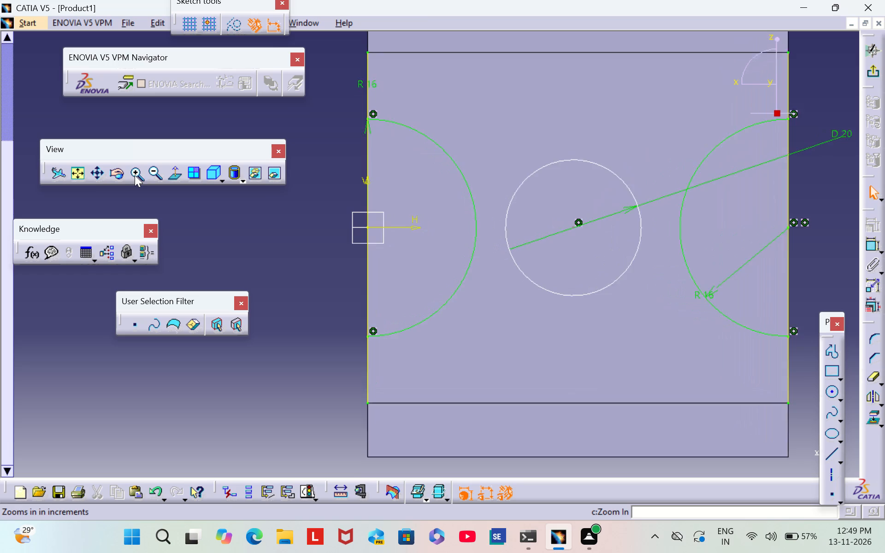
{"action": "triple_click", "coordinate": [135, 175]}
{"action": "triple_click", "coordinate": [135, 176]}
{"action": "double_click", "coordinate": [135, 176]}
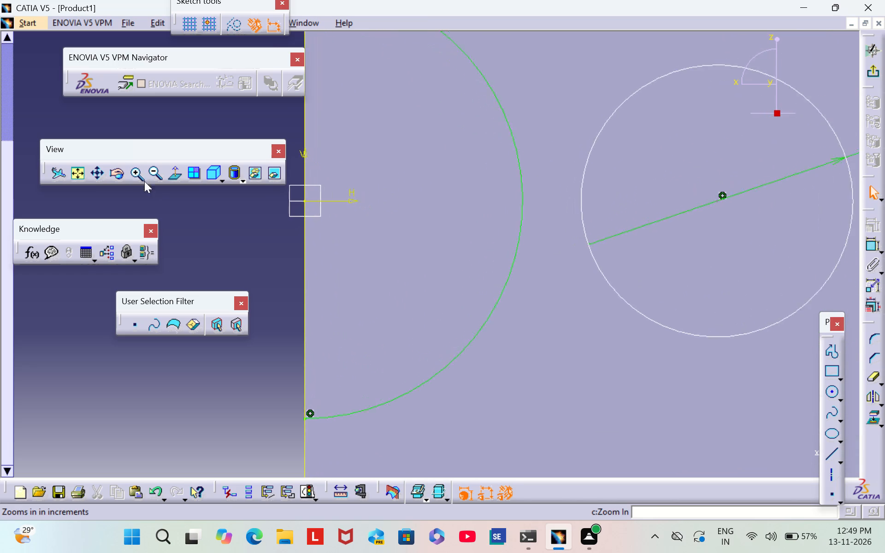
{"action": "middle_click_drag", "start_coordinate": [381, 329], "coordinate": [490, 172]}
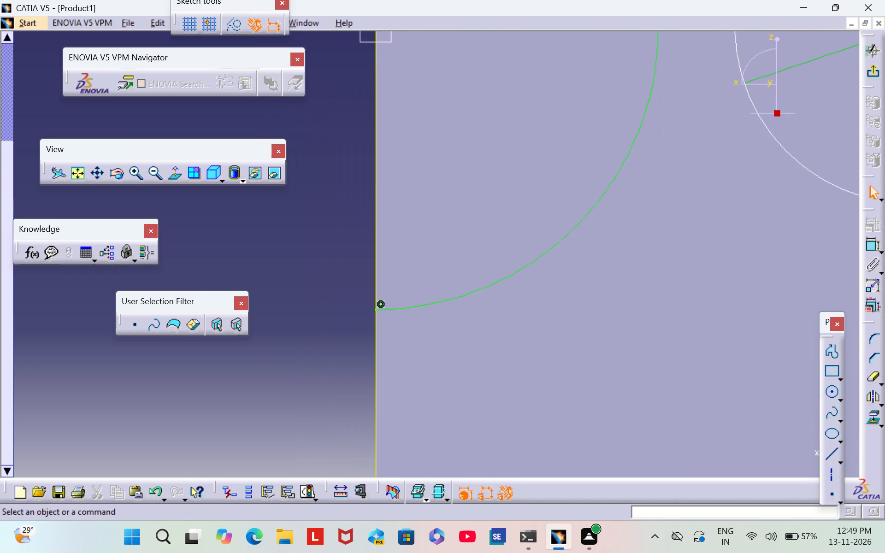
{"action": "triple_click", "coordinate": [139, 176]}
{"action": "triple_click", "coordinate": [139, 176]}
{"action": "triple_click", "coordinate": [139, 176]}
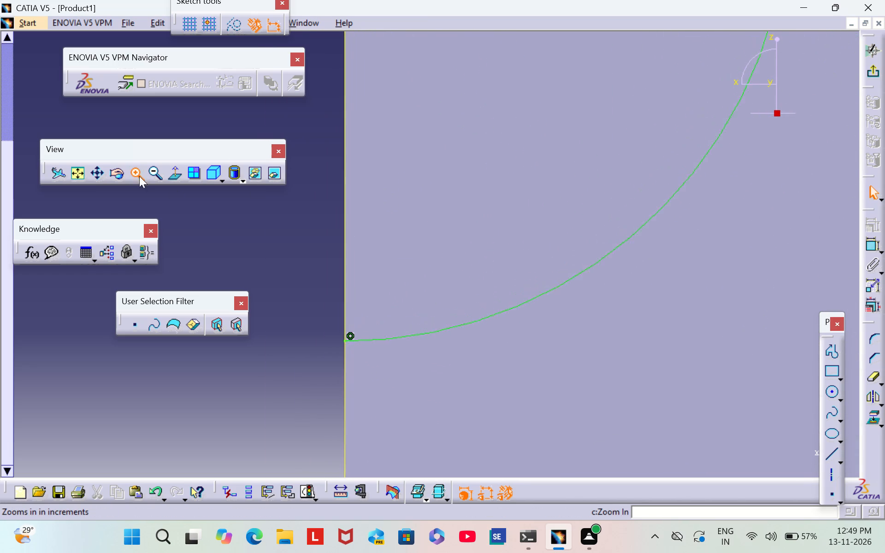
{"action": "triple_click", "coordinate": [139, 176]}
{"action": "triple_click", "coordinate": [139, 176]}
{"action": "middle_click_drag", "start_coordinate": [386, 290], "coordinate": [537, 166]}
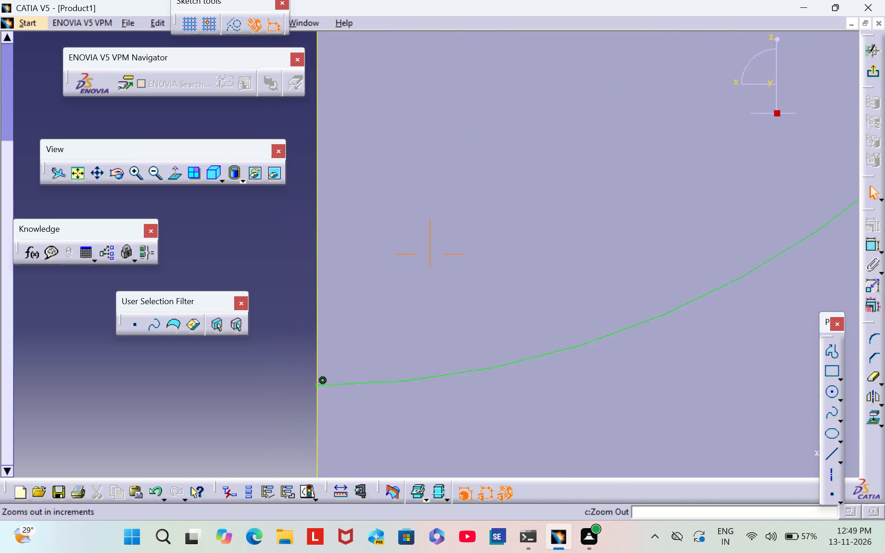
{"action": "middle_click_drag", "start_coordinate": [537, 166], "coordinate": [616, 108]}
{"action": "scroll", "coordinate": [616, 108], "scroll_direction": "up", "scroll_amount": 1}
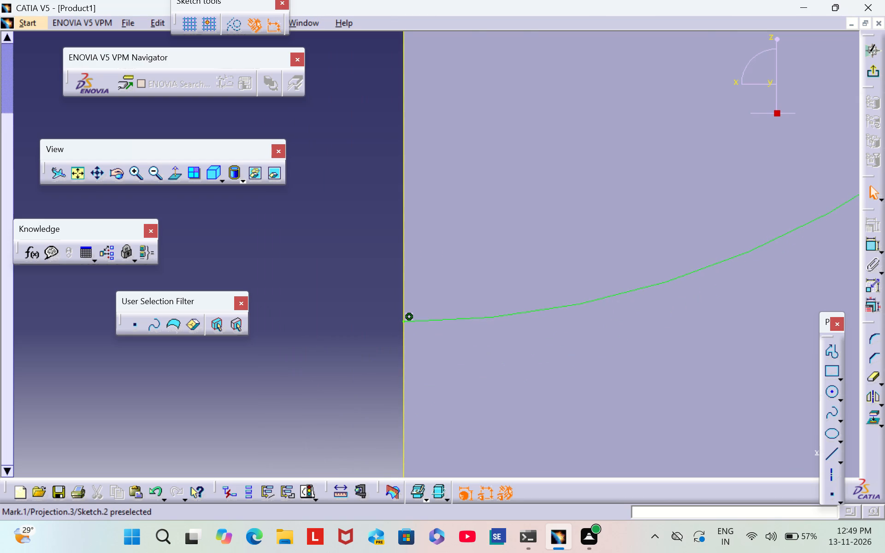
{"action": "triple_click", "coordinate": [138, 180]}
{"action": "double_click", "coordinate": [138, 179]}
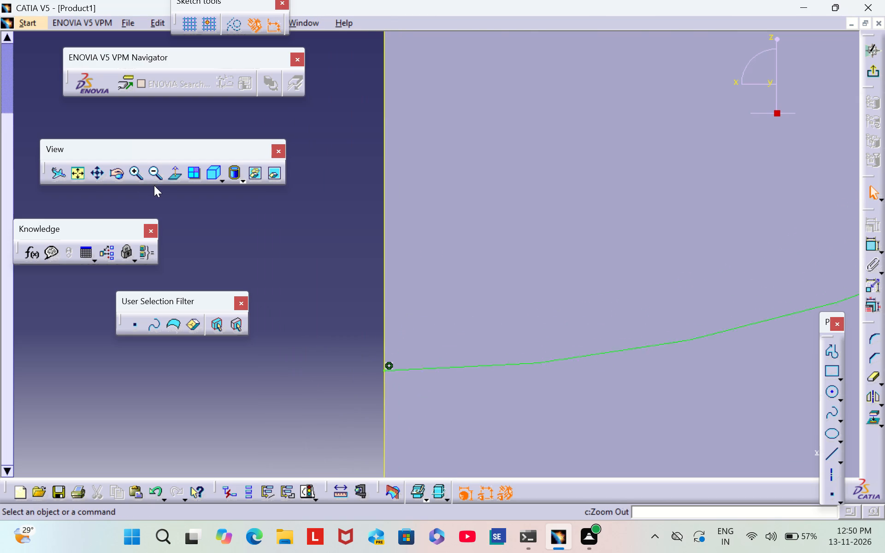
{"action": "triple_click", "coordinate": [155, 178]}
{"action": "triple_click", "coordinate": [155, 178]}
{"action": "triple_click", "coordinate": [155, 178]}
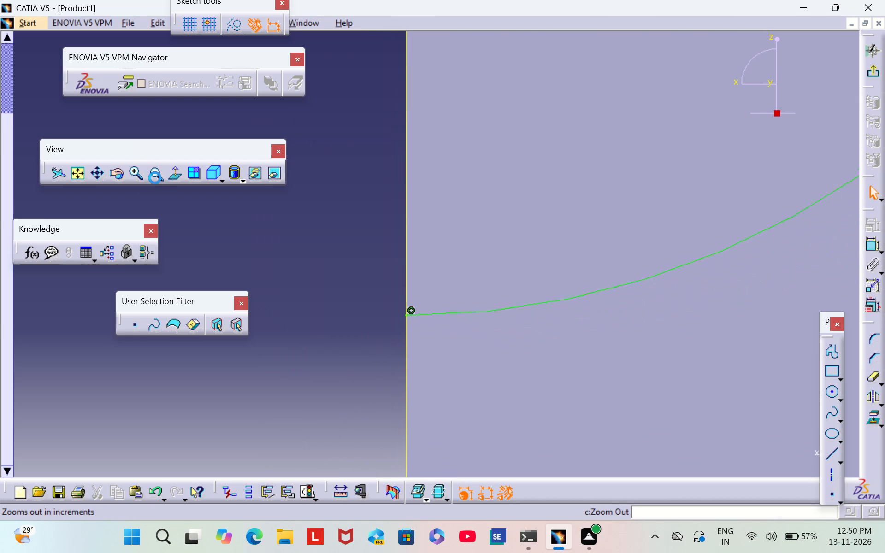
{"action": "left_click", "coordinate": [155, 178]}
{"action": "double_click", "coordinate": [155, 178]}
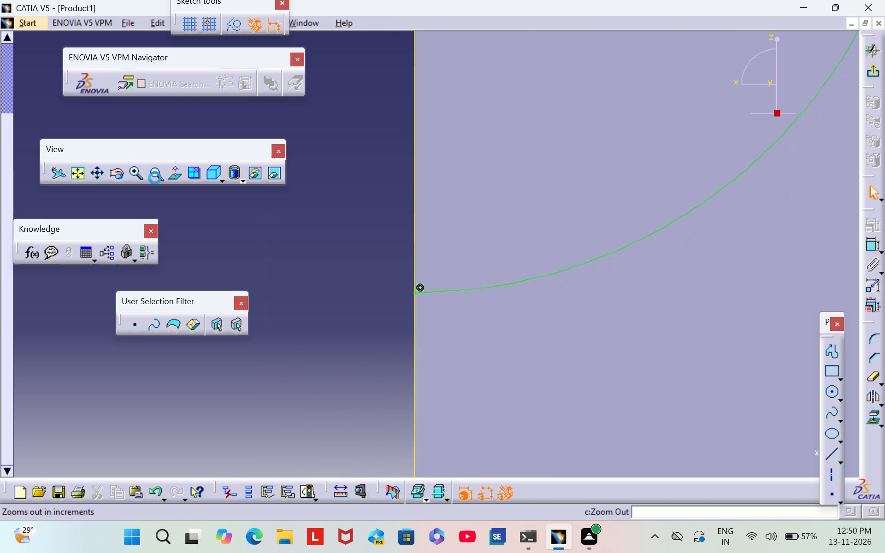
{"action": "left_click", "coordinate": [155, 178]}
{"action": "triple_click", "coordinate": [155, 178]}
{"action": "triple_click", "coordinate": [155, 178]}
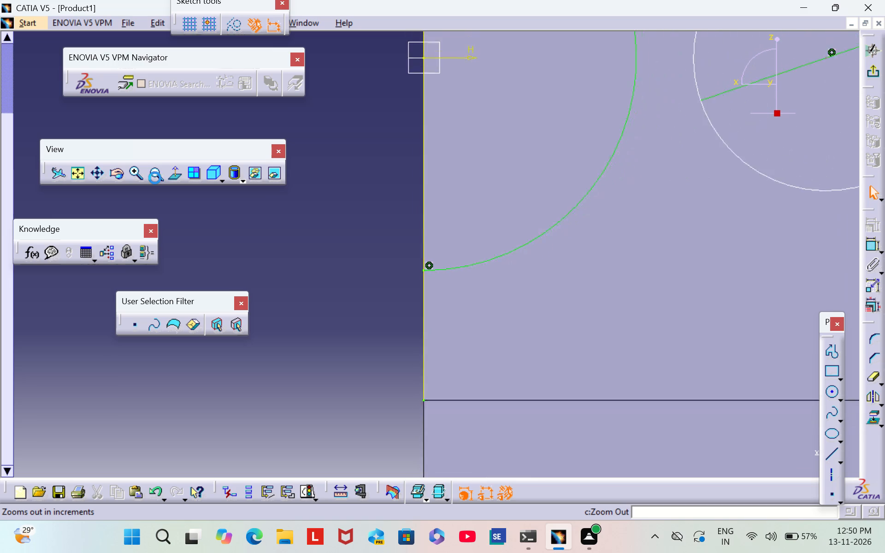
{"action": "left_click", "coordinate": [155, 178]}
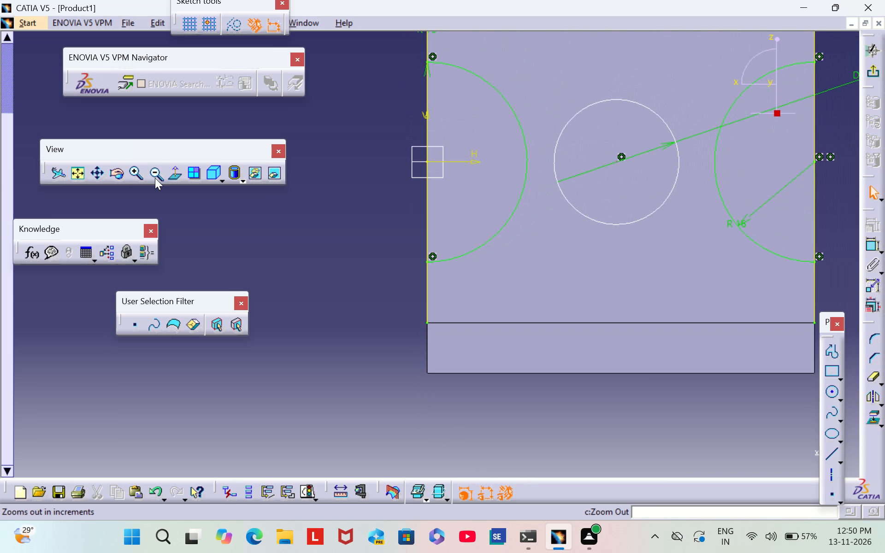
{"action": "left_click", "coordinate": [155, 178]}
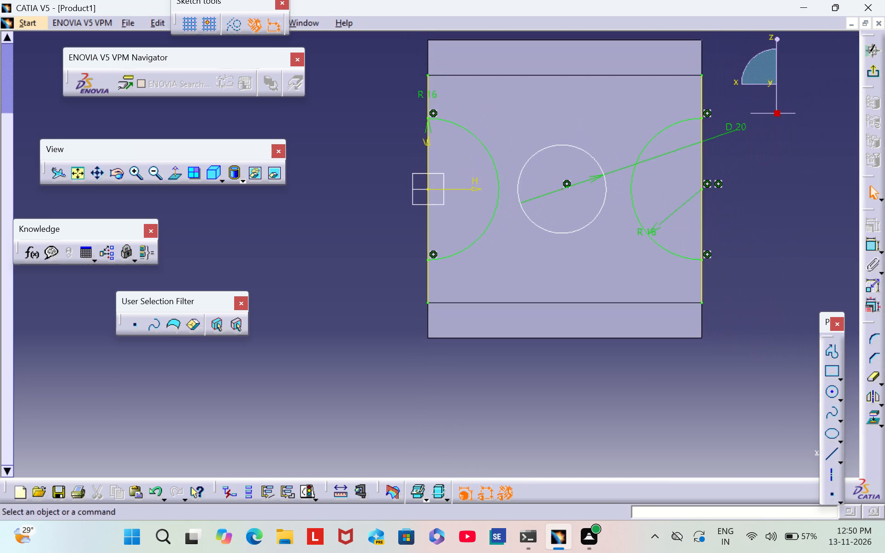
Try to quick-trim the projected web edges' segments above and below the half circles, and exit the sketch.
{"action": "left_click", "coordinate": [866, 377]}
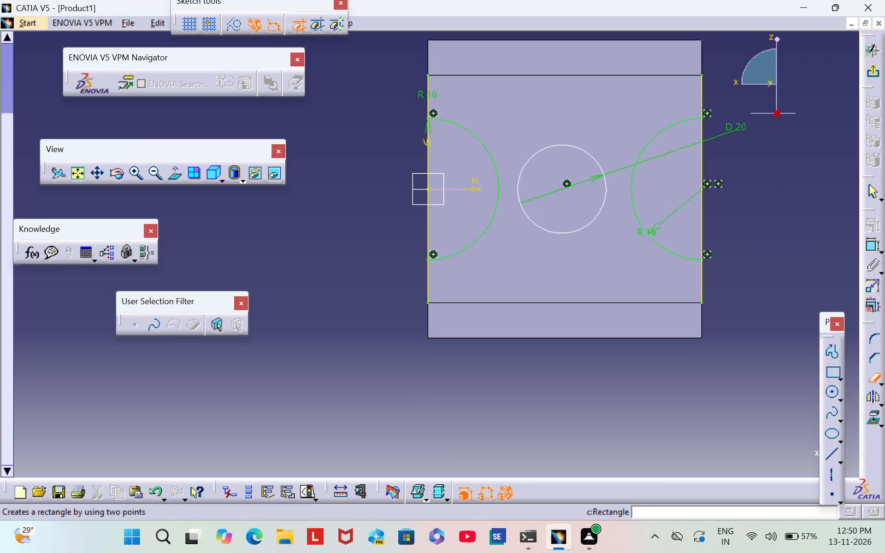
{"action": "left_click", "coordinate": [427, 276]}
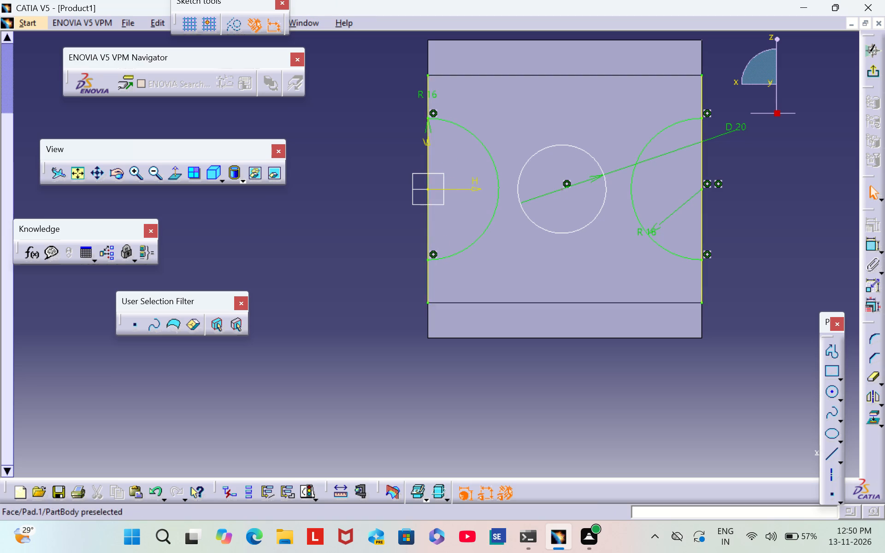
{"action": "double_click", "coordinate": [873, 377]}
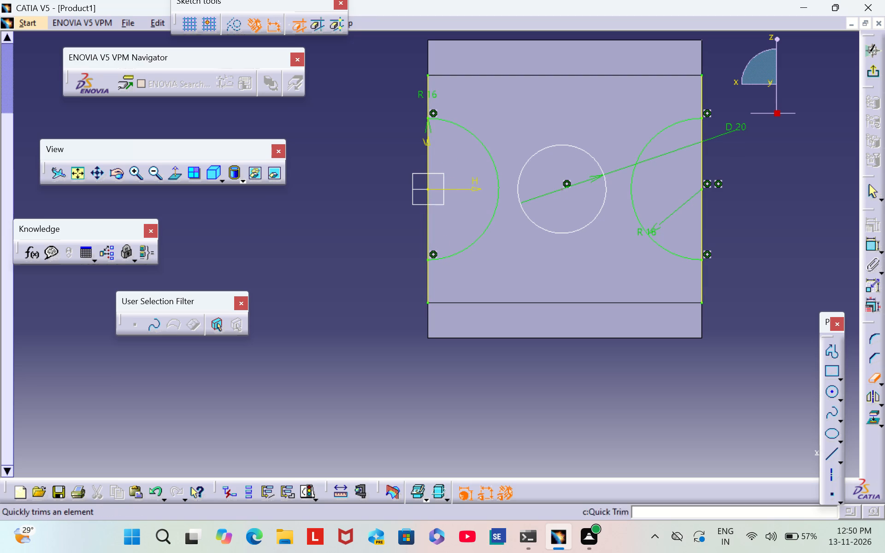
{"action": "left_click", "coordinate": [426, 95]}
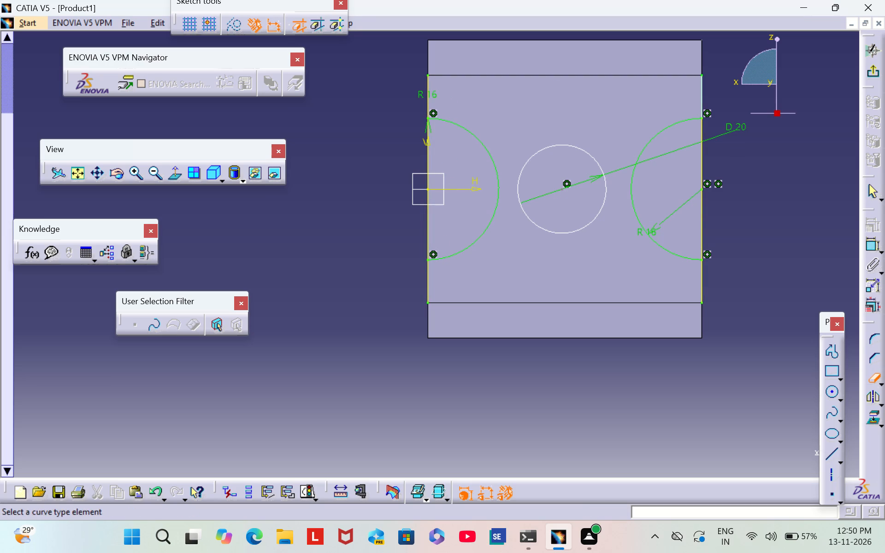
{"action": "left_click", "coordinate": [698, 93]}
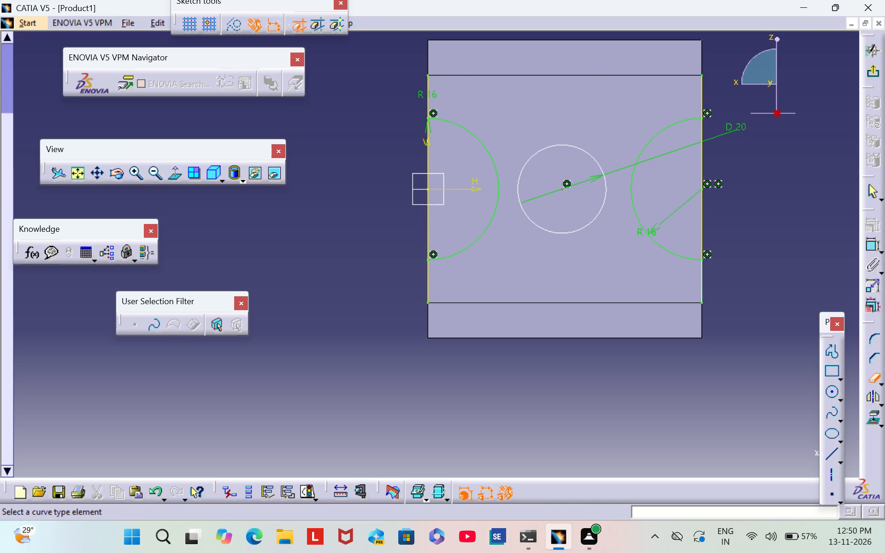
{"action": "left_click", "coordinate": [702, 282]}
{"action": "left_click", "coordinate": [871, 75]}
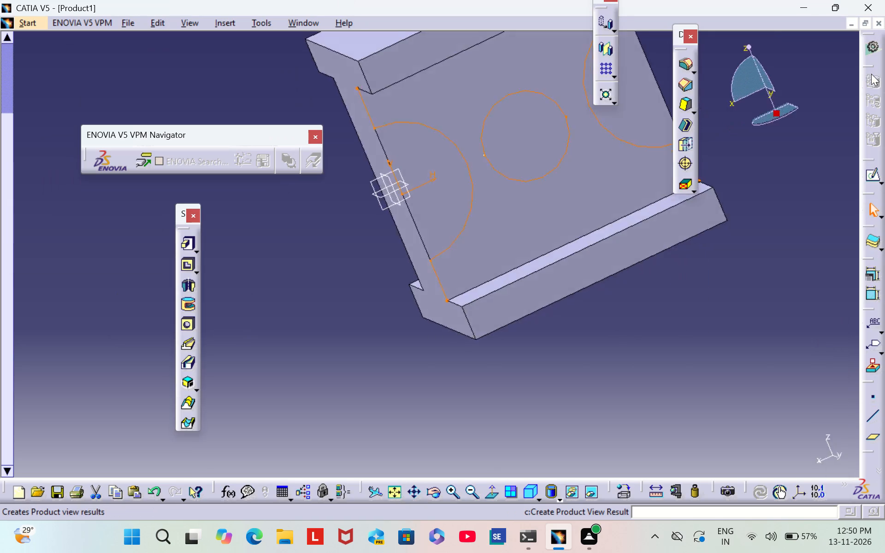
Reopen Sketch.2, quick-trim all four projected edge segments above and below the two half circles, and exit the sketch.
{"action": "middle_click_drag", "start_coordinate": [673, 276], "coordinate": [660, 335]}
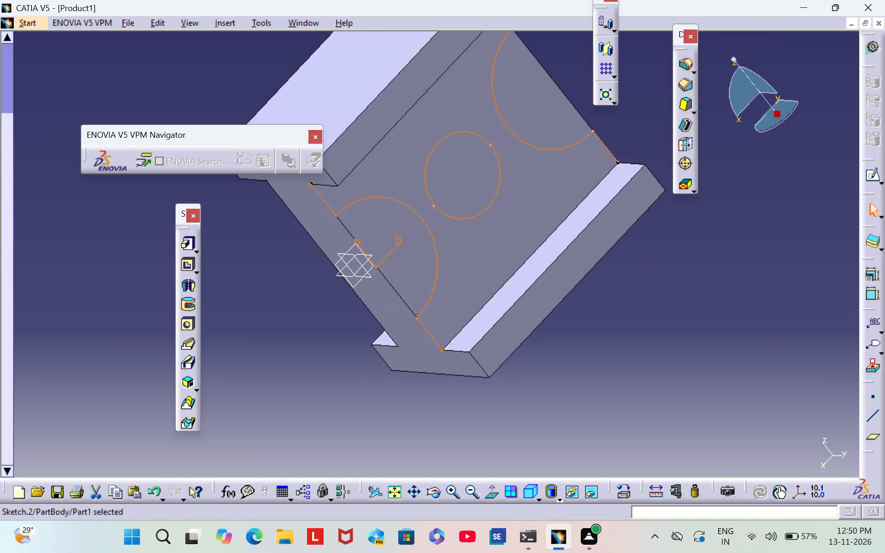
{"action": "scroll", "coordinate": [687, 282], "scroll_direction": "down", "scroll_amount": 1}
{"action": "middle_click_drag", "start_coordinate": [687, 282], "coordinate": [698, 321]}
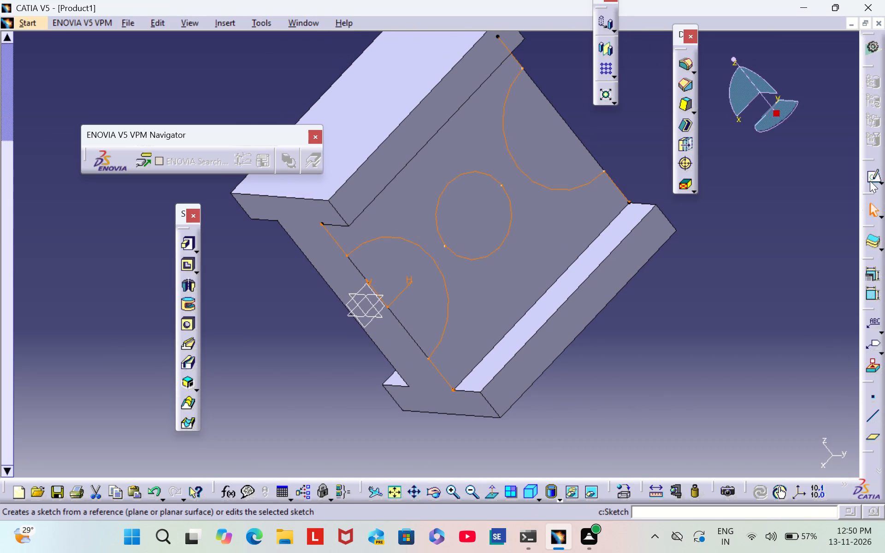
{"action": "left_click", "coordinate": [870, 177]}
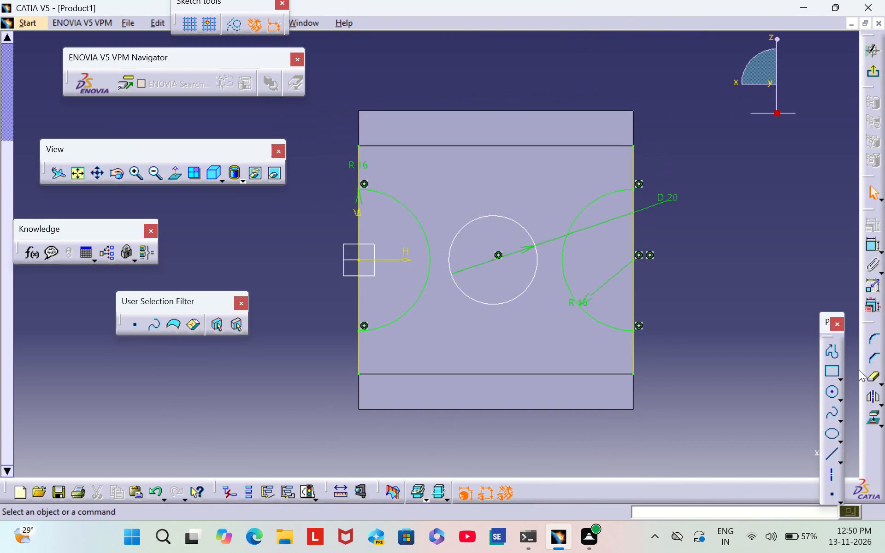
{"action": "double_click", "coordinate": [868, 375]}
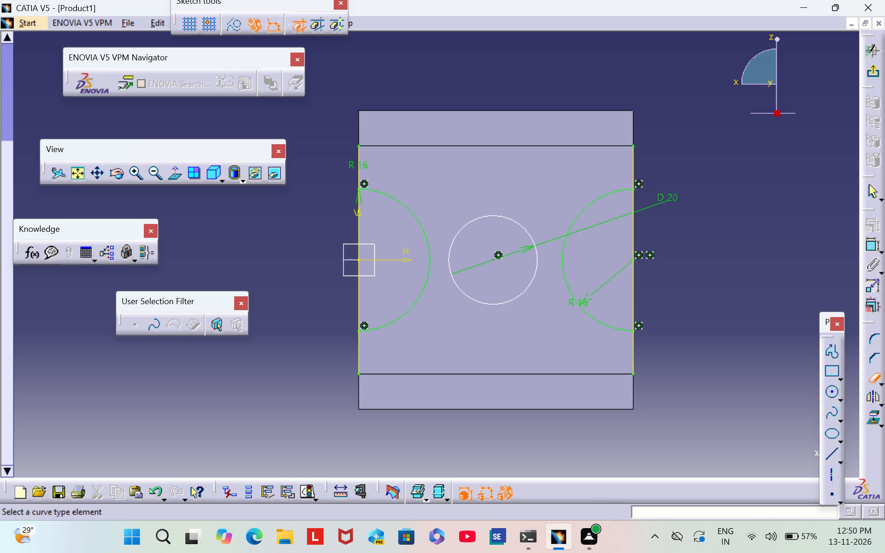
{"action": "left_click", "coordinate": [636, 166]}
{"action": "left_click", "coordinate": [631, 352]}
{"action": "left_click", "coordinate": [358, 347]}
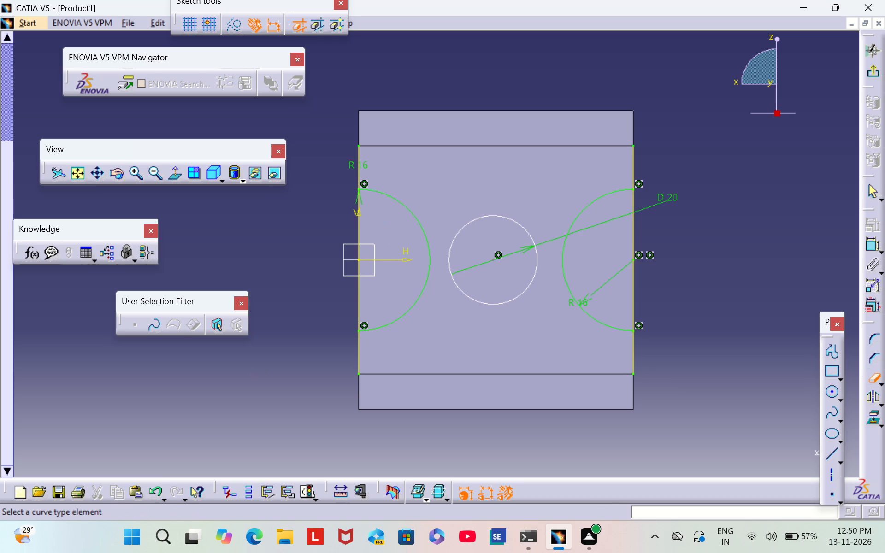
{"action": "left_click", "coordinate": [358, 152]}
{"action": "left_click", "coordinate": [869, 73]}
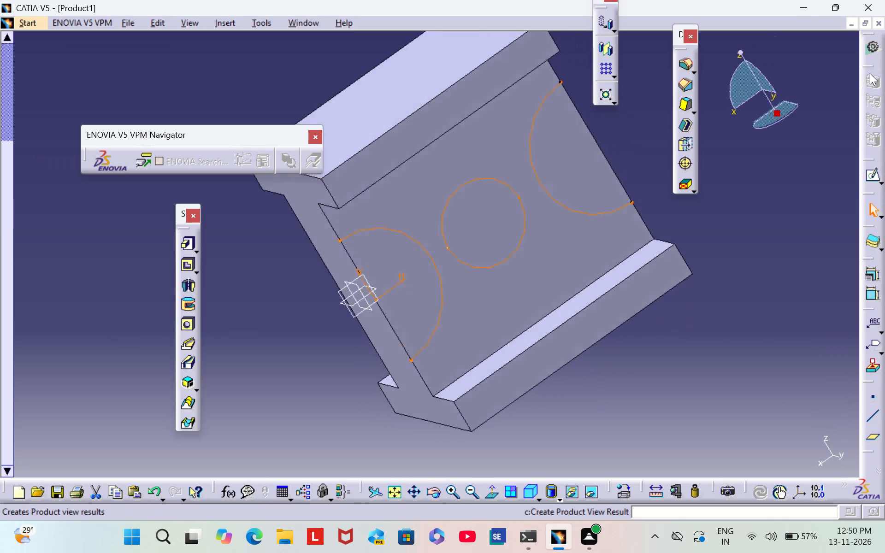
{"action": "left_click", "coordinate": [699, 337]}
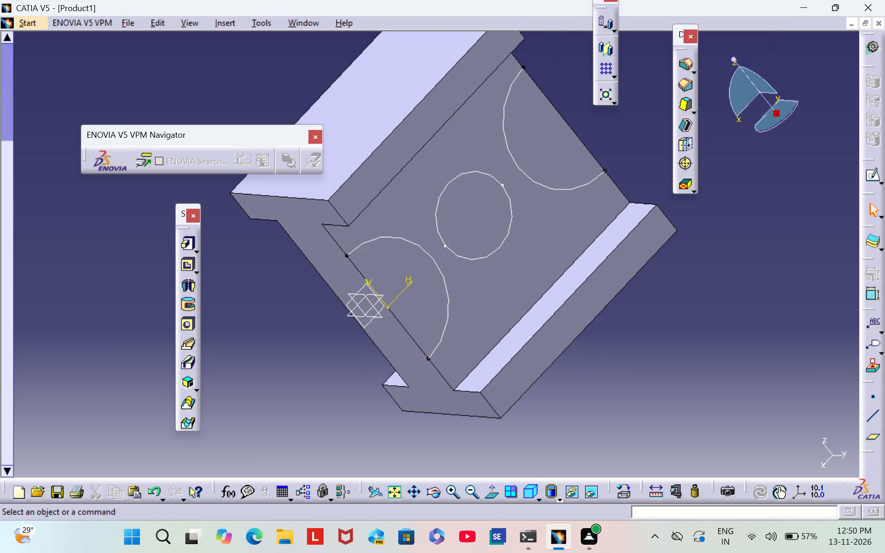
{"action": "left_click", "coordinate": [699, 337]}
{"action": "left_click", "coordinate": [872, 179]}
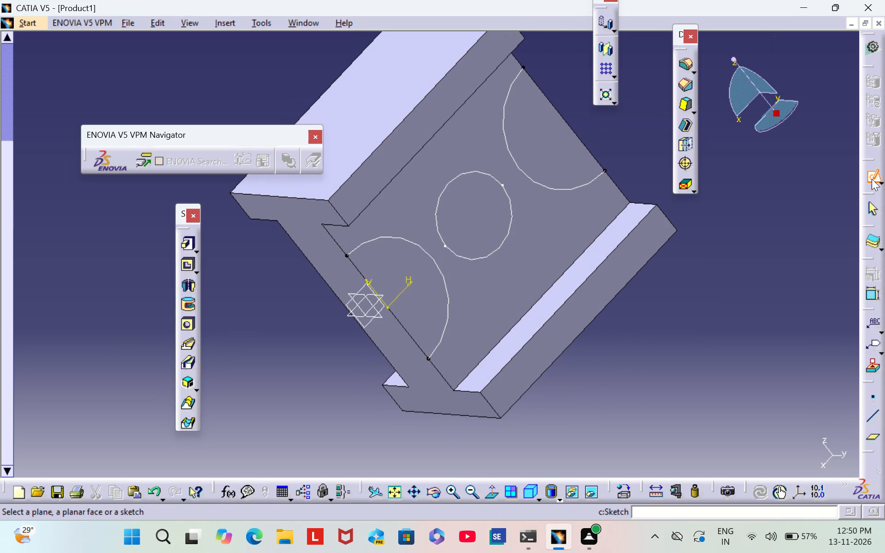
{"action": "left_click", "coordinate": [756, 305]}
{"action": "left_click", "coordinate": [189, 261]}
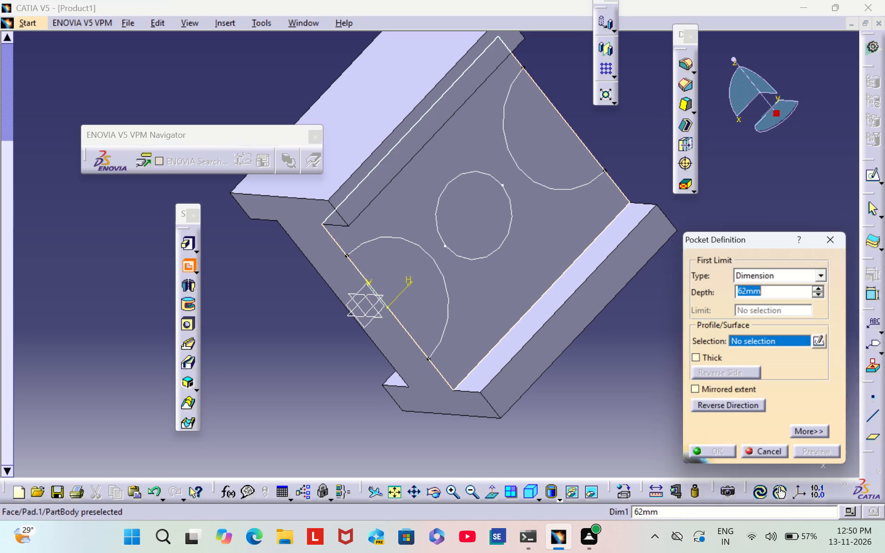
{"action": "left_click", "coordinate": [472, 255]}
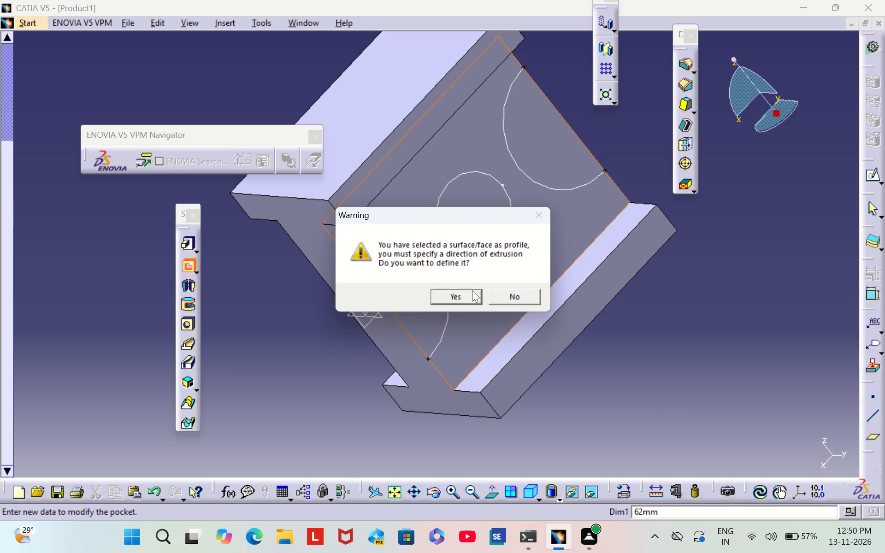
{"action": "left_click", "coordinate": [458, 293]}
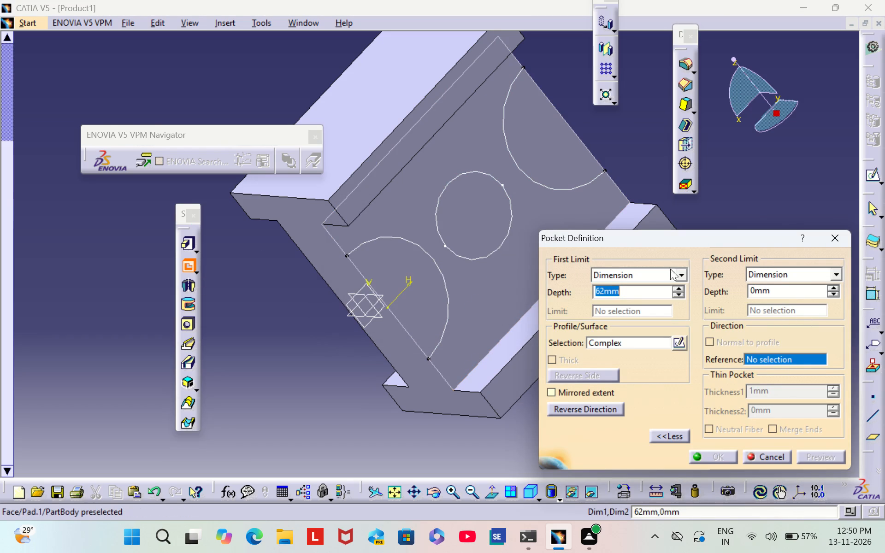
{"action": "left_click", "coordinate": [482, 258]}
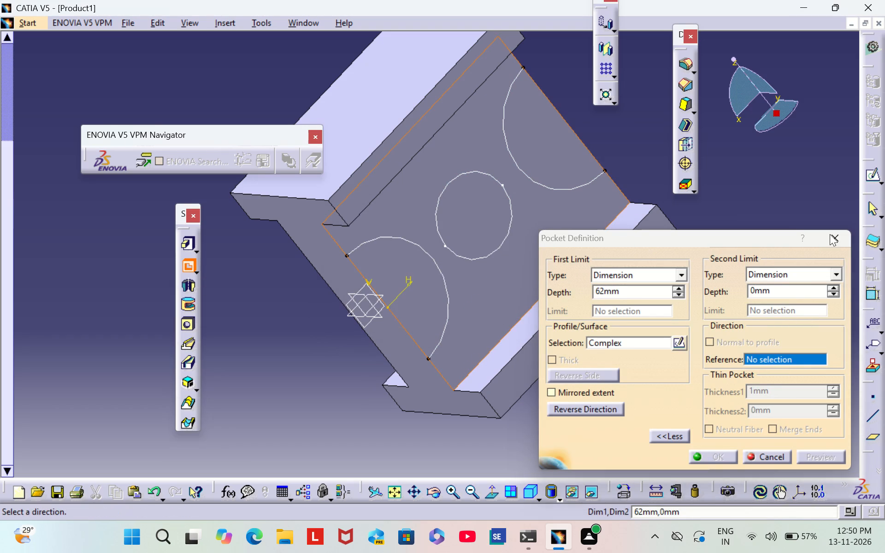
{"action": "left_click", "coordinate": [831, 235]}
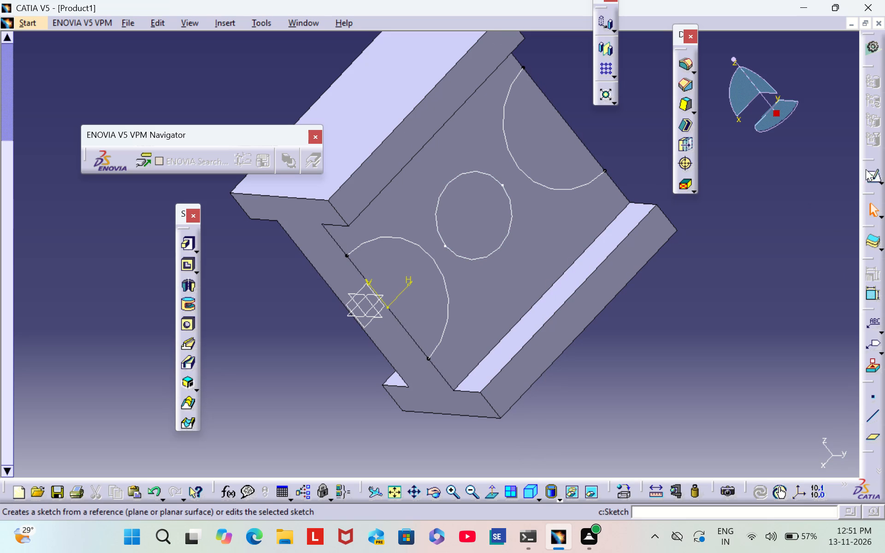
Reopen Sketch.2 on the web's side face and delete both 16 mm radius half circles.
{"action": "left_click", "coordinate": [876, 180]}
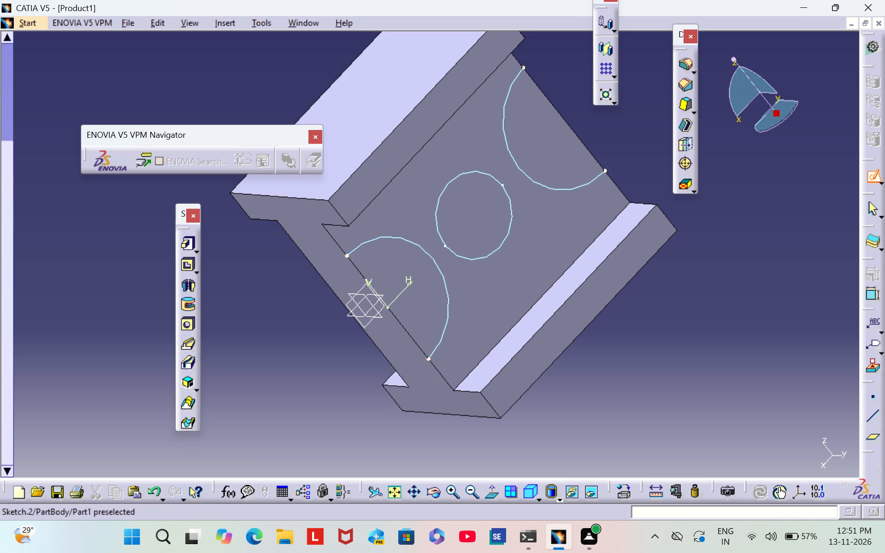
{"action": "left_click", "coordinate": [492, 250]}
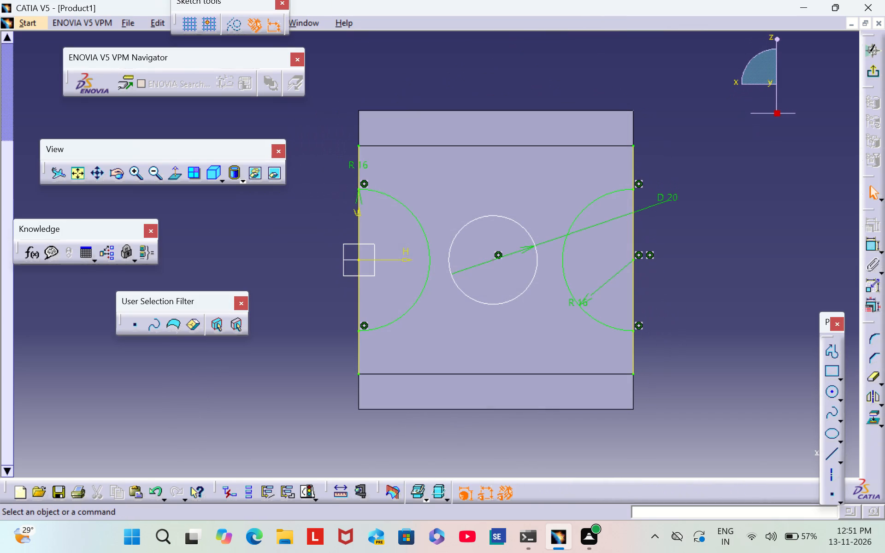
{"action": "right_click", "coordinate": [575, 221]}
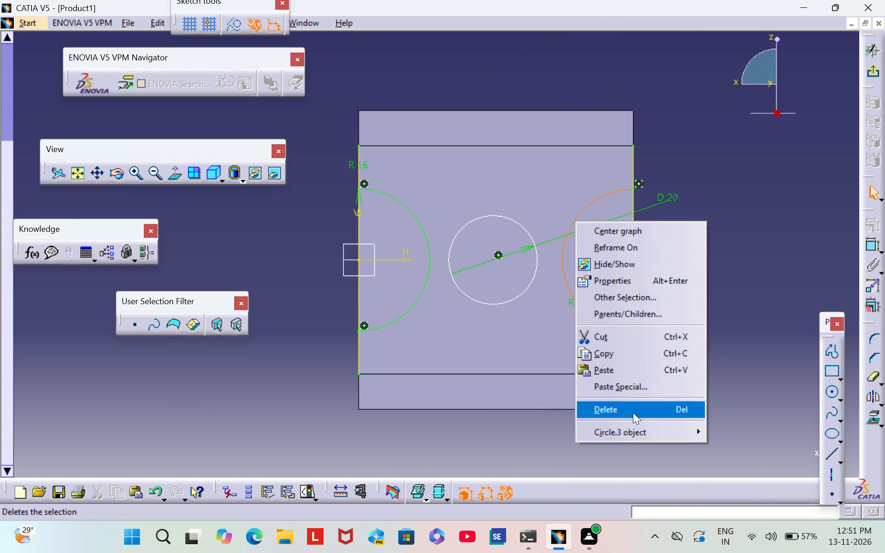
{"action": "left_click", "coordinate": [630, 412]}
{"action": "right_click", "coordinate": [419, 294]}
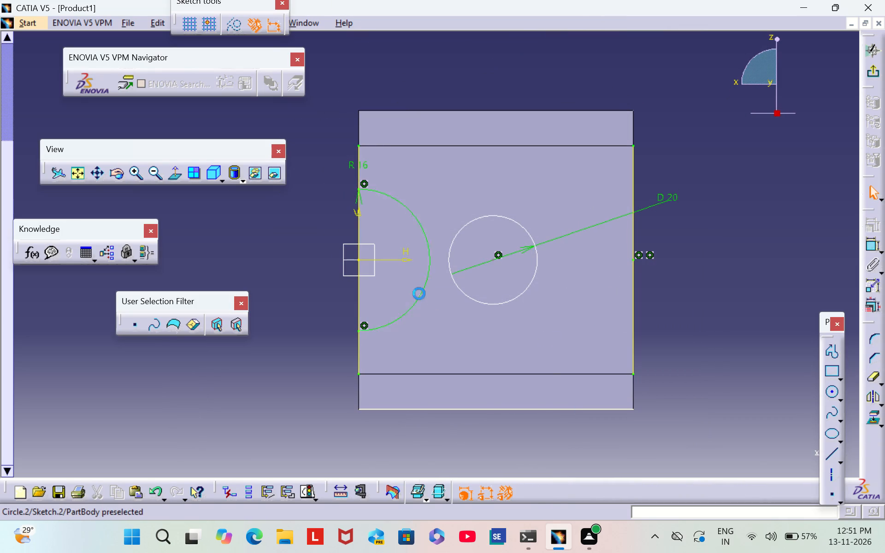
{"action": "left_click", "coordinate": [505, 484]}
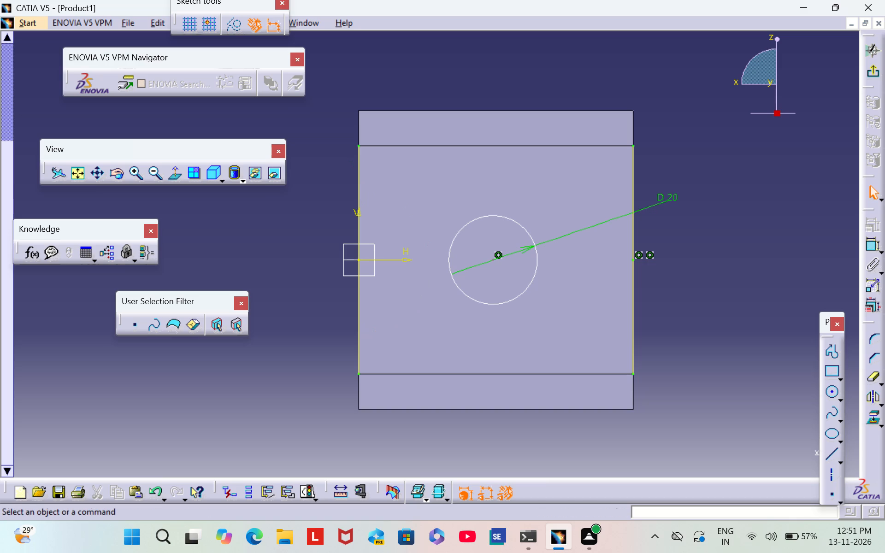
Delete both projected edges and the far edge's leftover coincidence constraints and centre point, keeping the 20 mm circle, and exit the sketch.
{"action": "right_click", "coordinate": [647, 256]}
{"action": "left_click", "coordinate": [686, 429]}
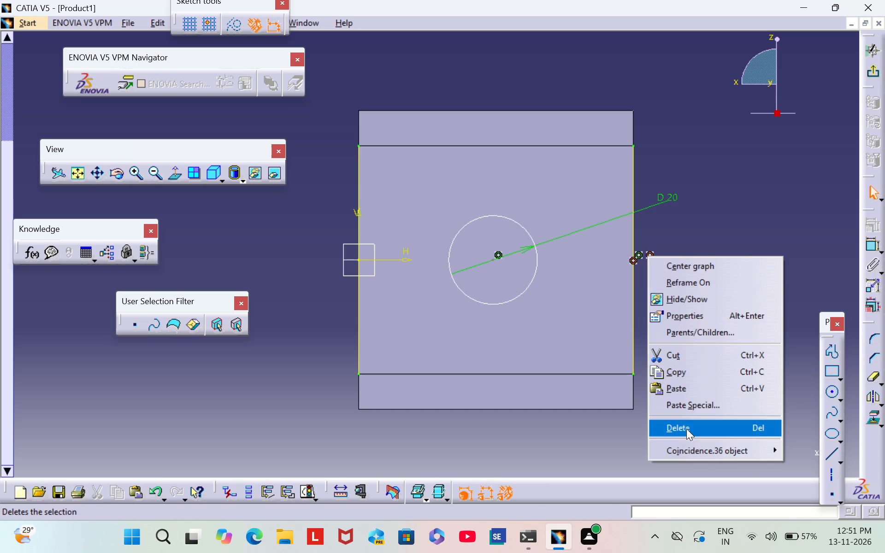
{"action": "right_click", "coordinate": [636, 256]}
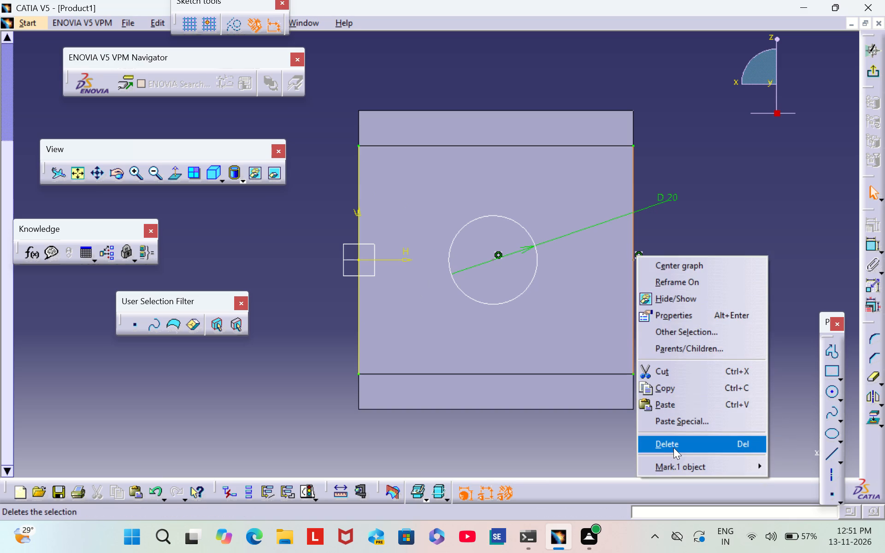
{"action": "left_click", "coordinate": [674, 446]}
{"action": "right_click", "coordinate": [358, 327]}
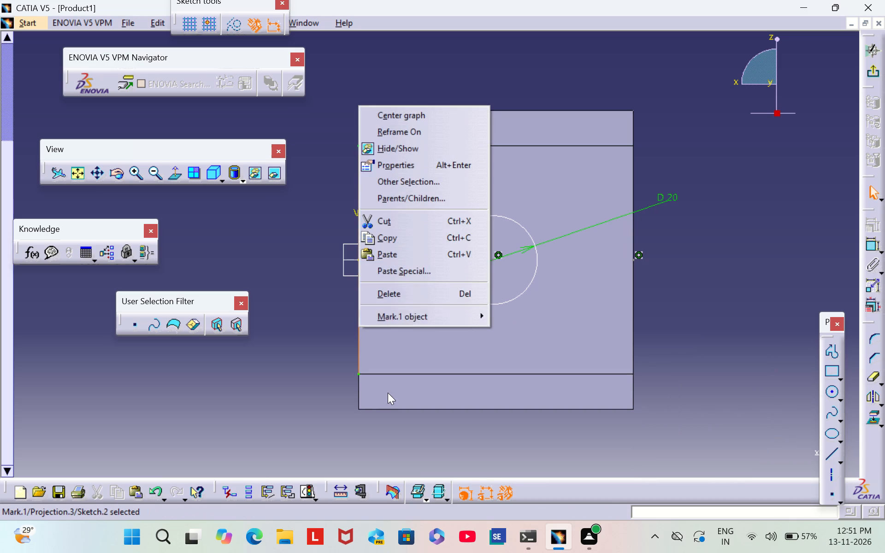
{"action": "left_click", "coordinate": [427, 296]}
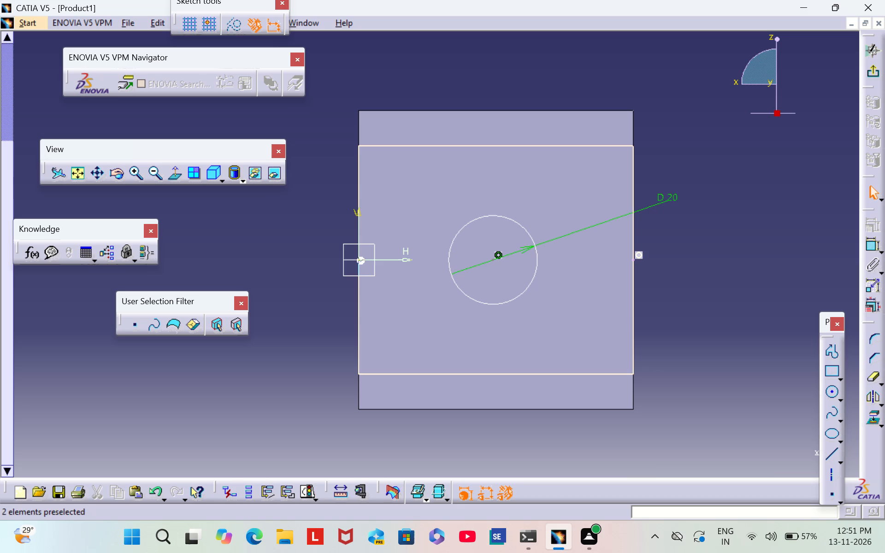
{"action": "right_click", "coordinate": [638, 252]}
{"action": "left_click", "coordinate": [666, 444]}
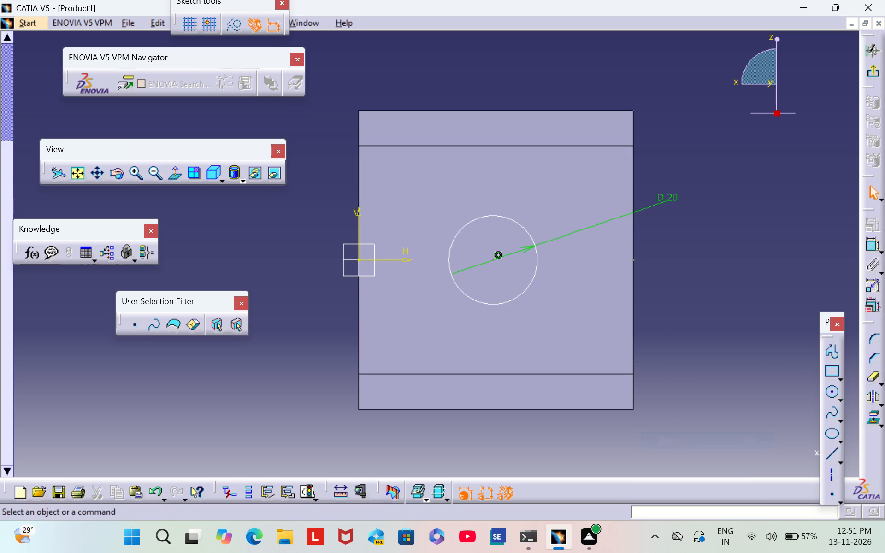
{"action": "right_click", "coordinate": [633, 258]}
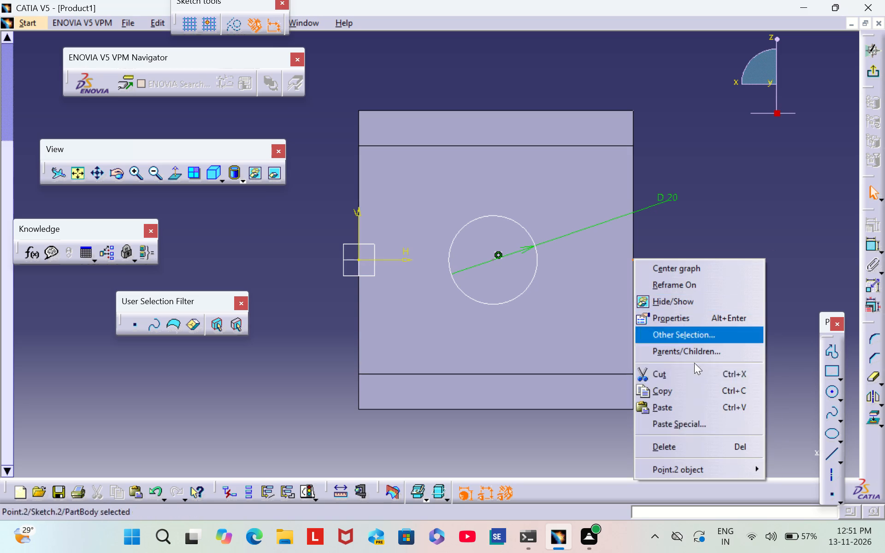
{"action": "left_click", "coordinate": [687, 445]}
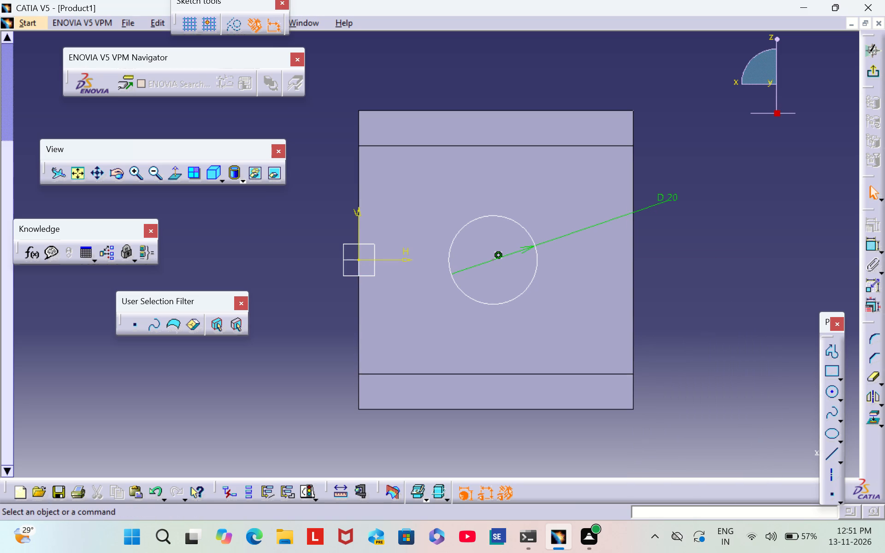
{"action": "left_click", "coordinate": [879, 70]}
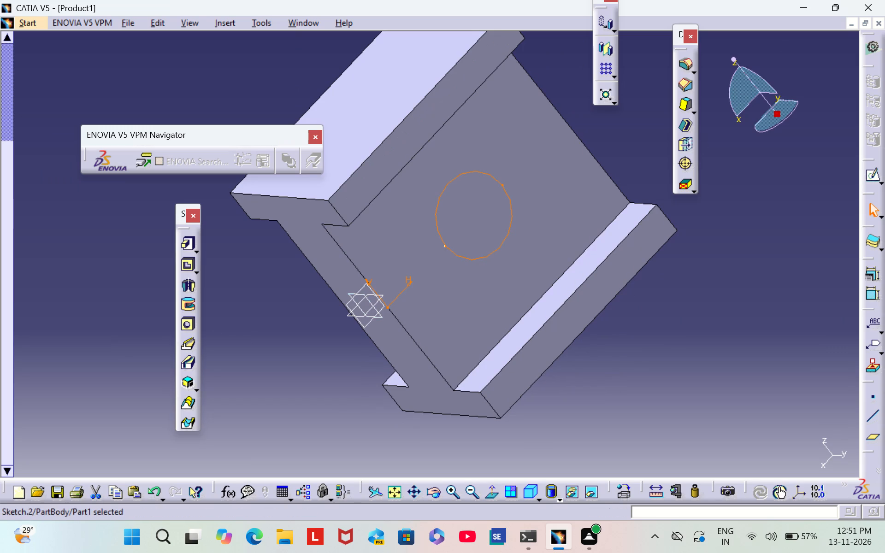
Pocket the 20 mm circle sketch through the web with the Up to last limit.
{"action": "left_click", "coordinate": [187, 262]}
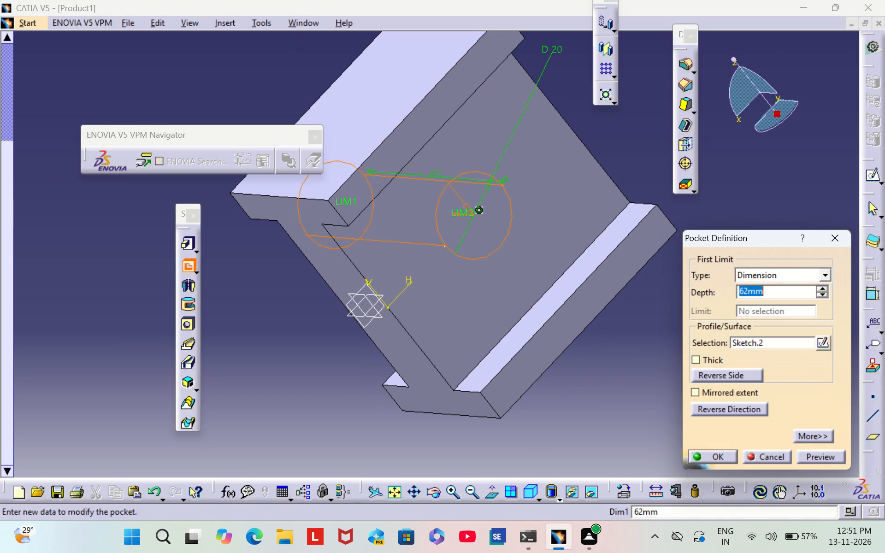
{"action": "scroll", "coordinate": [265, 308], "scroll_direction": "down", "scroll_amount": 1}
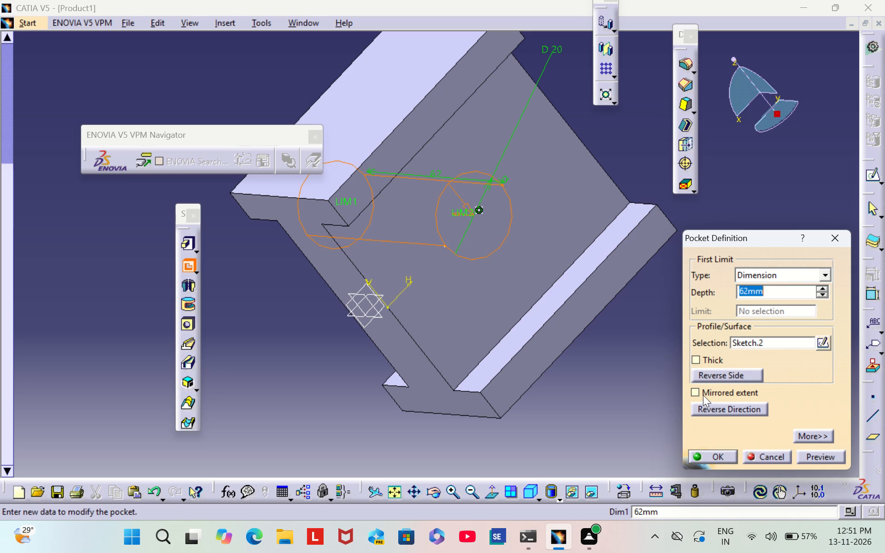
{"action": "left_click", "coordinate": [785, 269]}
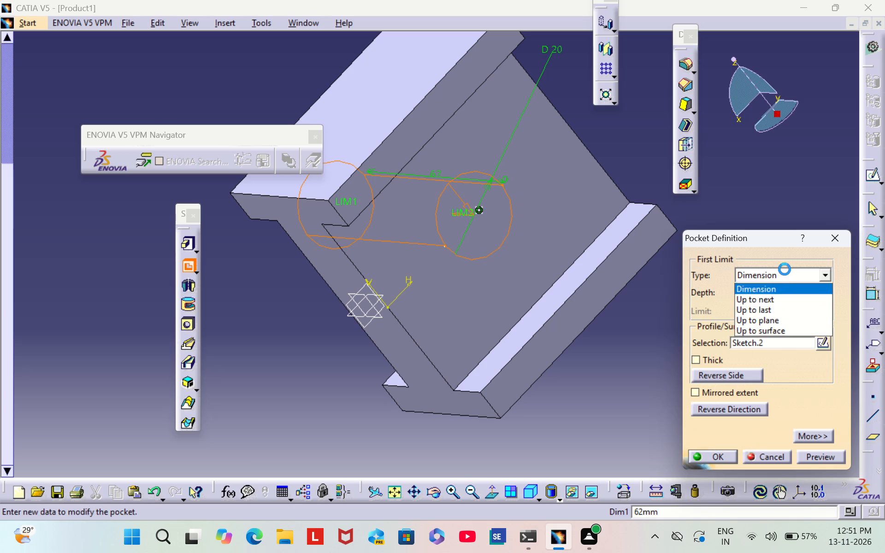
{"action": "left_click", "coordinate": [779, 312]}
{"action": "left_click", "coordinate": [714, 461]}
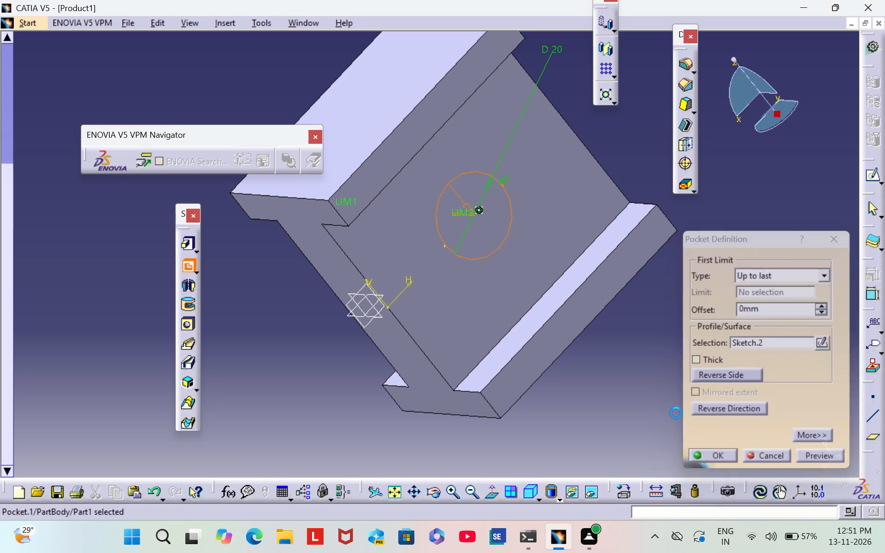
{"action": "left_click", "coordinate": [662, 400]}
Start a new sketch on the web's side face and project both end edges of the web into it.
{"action": "left_click", "coordinate": [413, 295]}
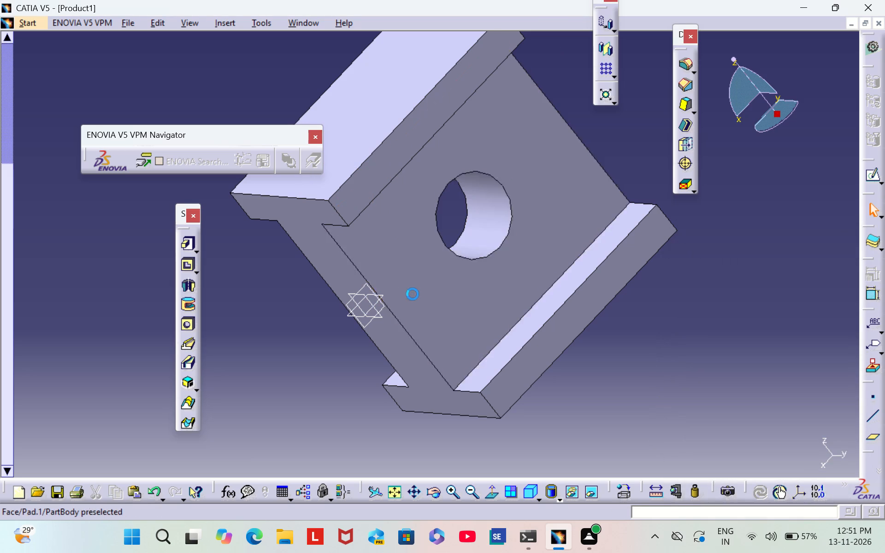
{"action": "left_click", "coordinate": [873, 174]}
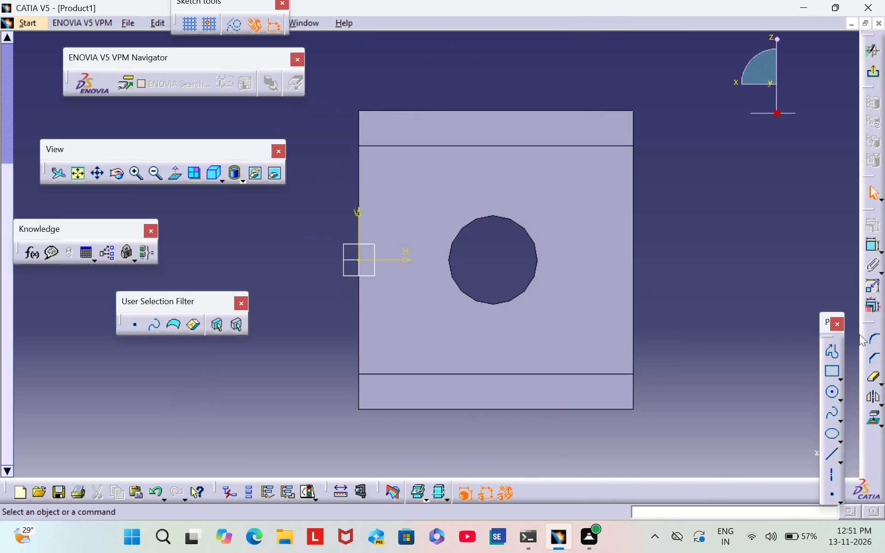
{"action": "left_click", "coordinate": [875, 418]}
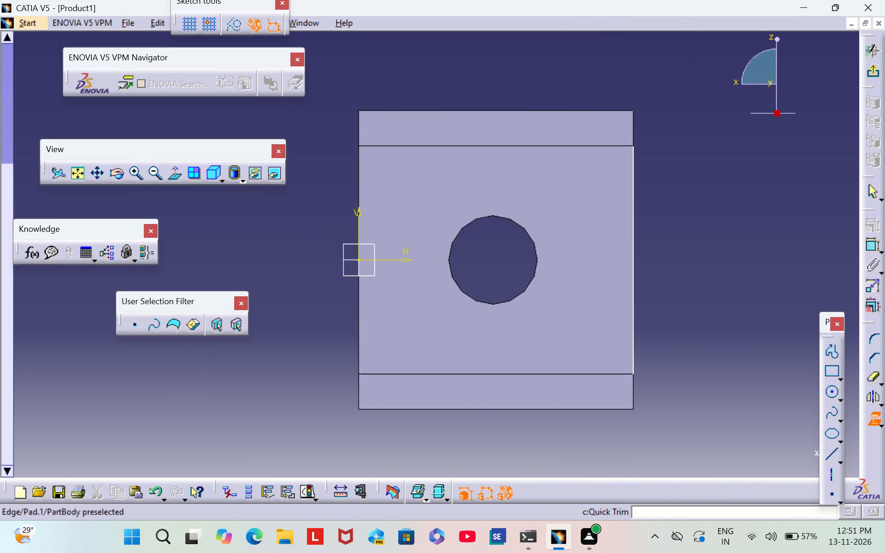
{"action": "left_click", "coordinate": [633, 261]}
{"action": "left_click", "coordinate": [737, 409]}
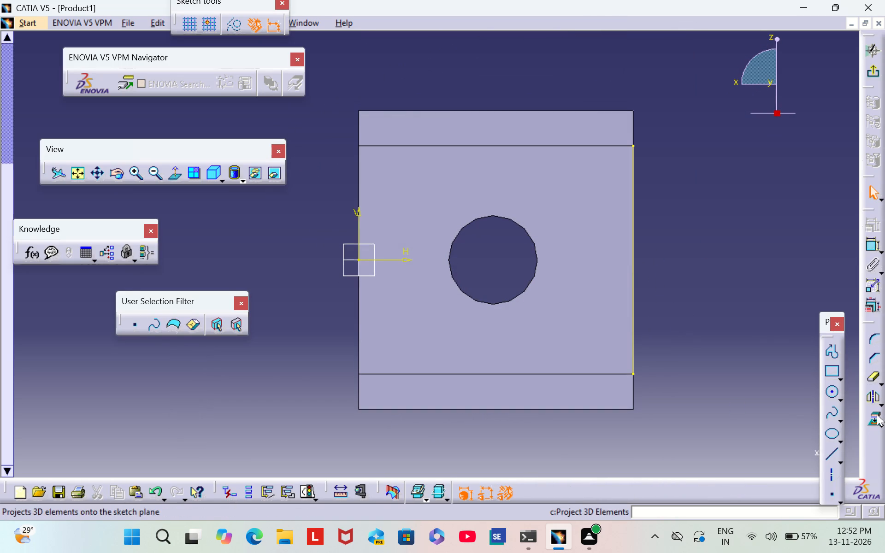
{"action": "left_click", "coordinate": [878, 413]}
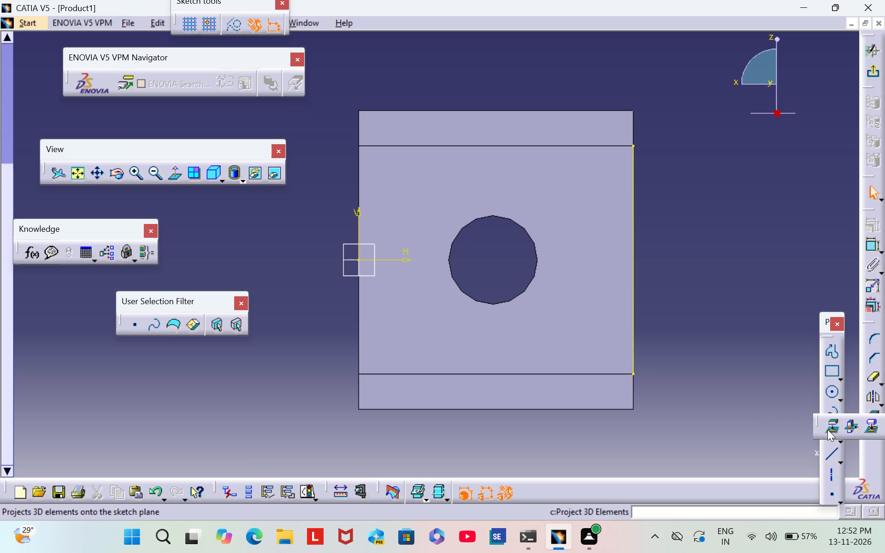
{"action": "left_click", "coordinate": [828, 429]}
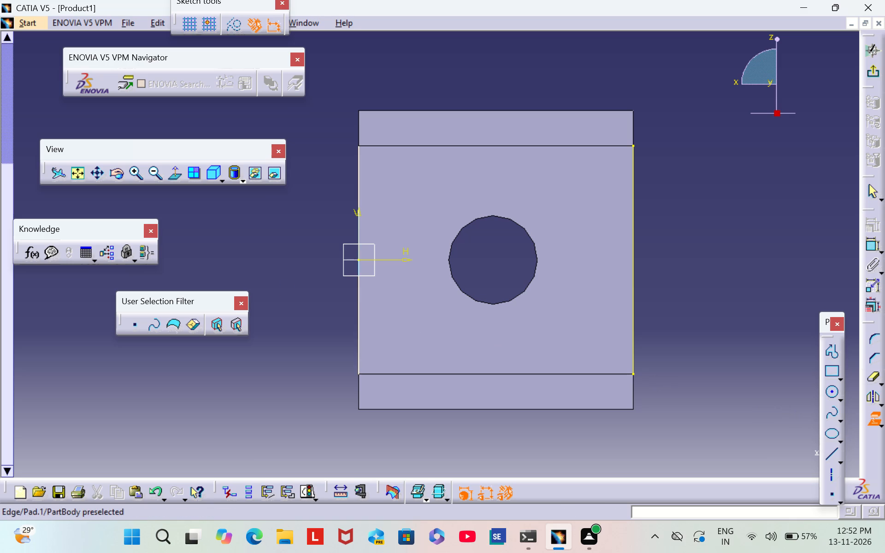
{"action": "left_click", "coordinate": [358, 295]}
{"action": "left_click", "coordinate": [667, 247]}
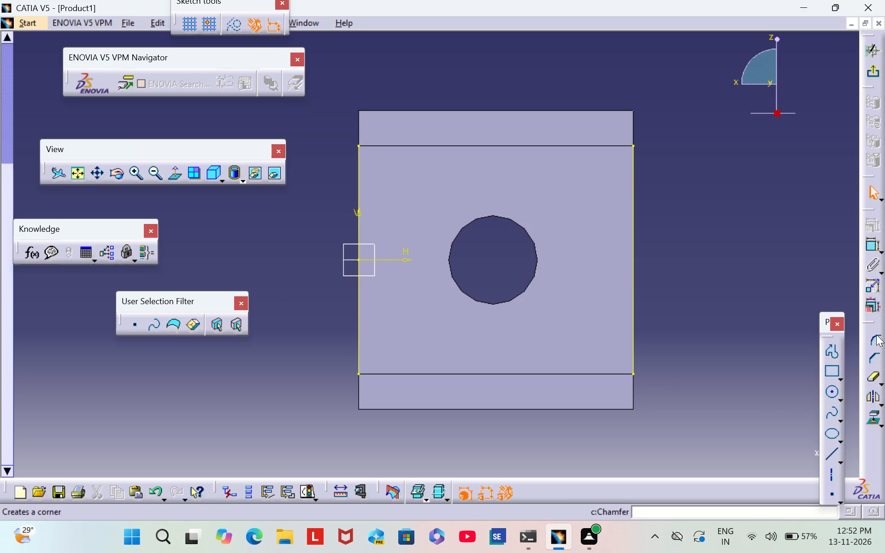
Sketch a three-point arc of about 11.7 mm radius bulging inward, with both ends on the projected edge farthest from the origin.
{"action": "left_click", "coordinate": [841, 392]}
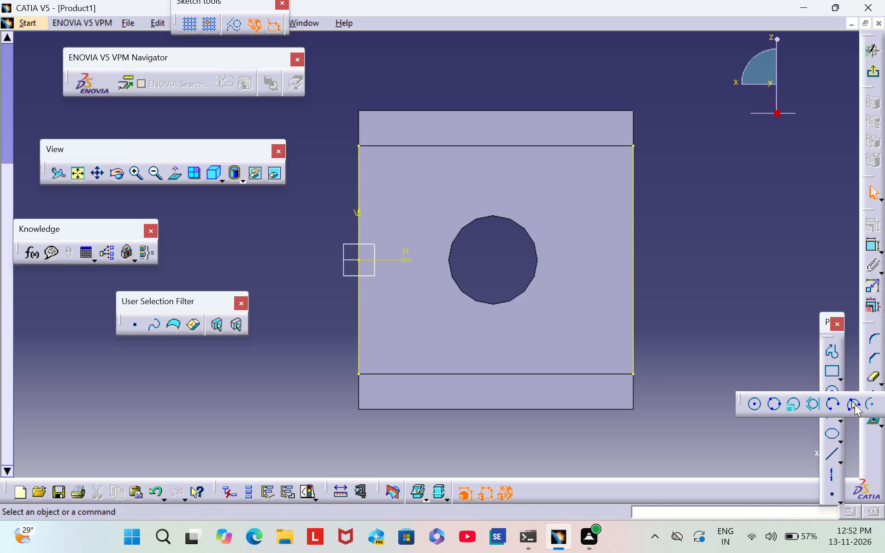
{"action": "left_click", "coordinate": [855, 403]}
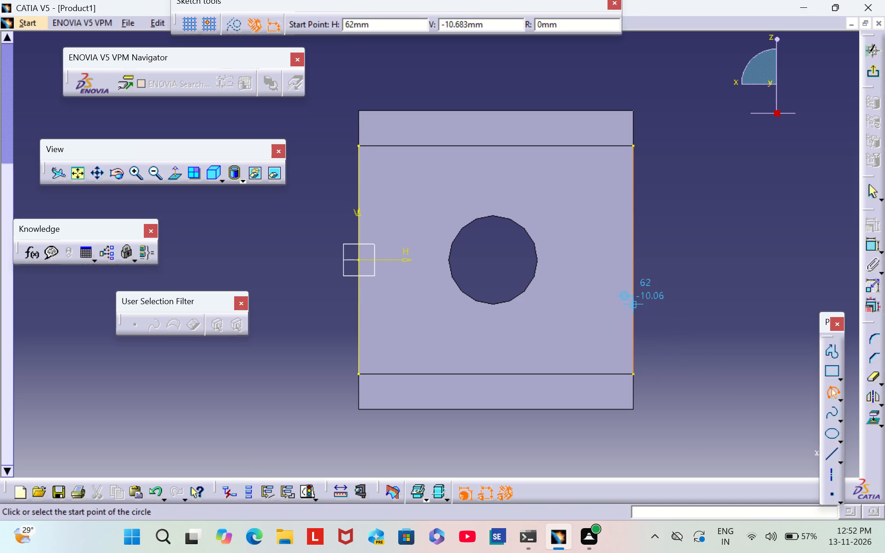
{"action": "left_click", "coordinate": [634, 305]}
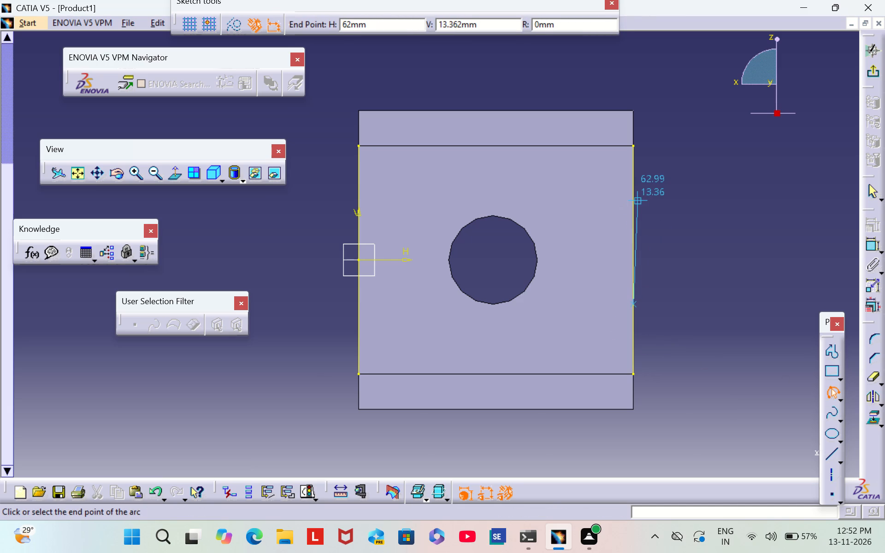
{"action": "left_click", "coordinate": [633, 202]}
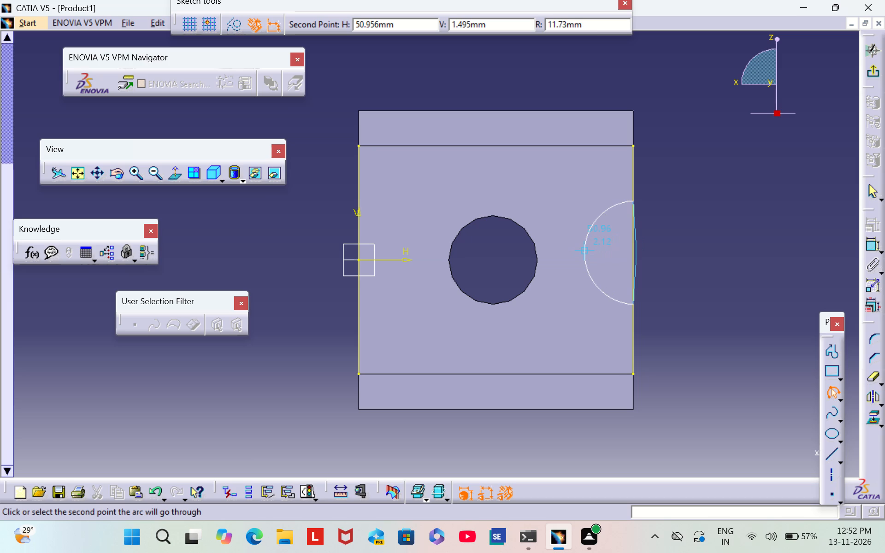
{"action": "left_click", "coordinate": [582, 250]}
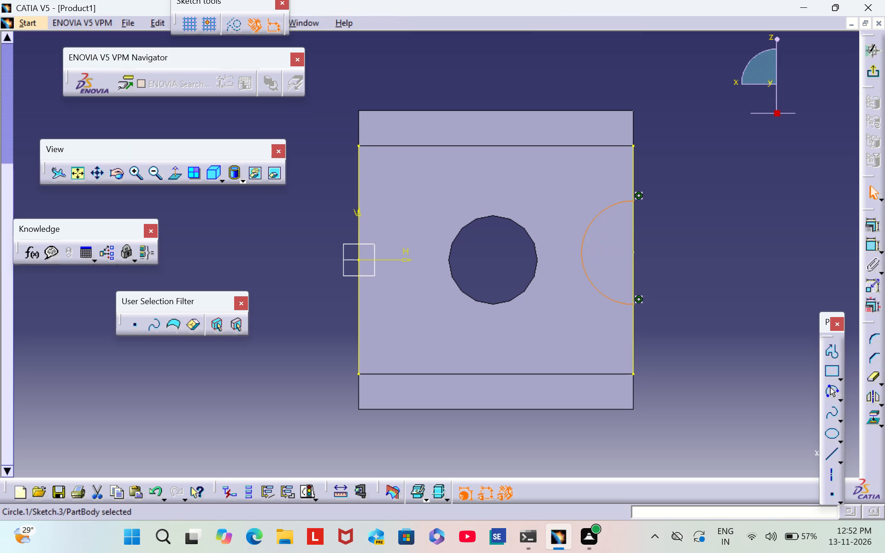
Dimension the arc's radius and set it to 16 mm.
{"action": "left_click", "coordinate": [867, 248]}
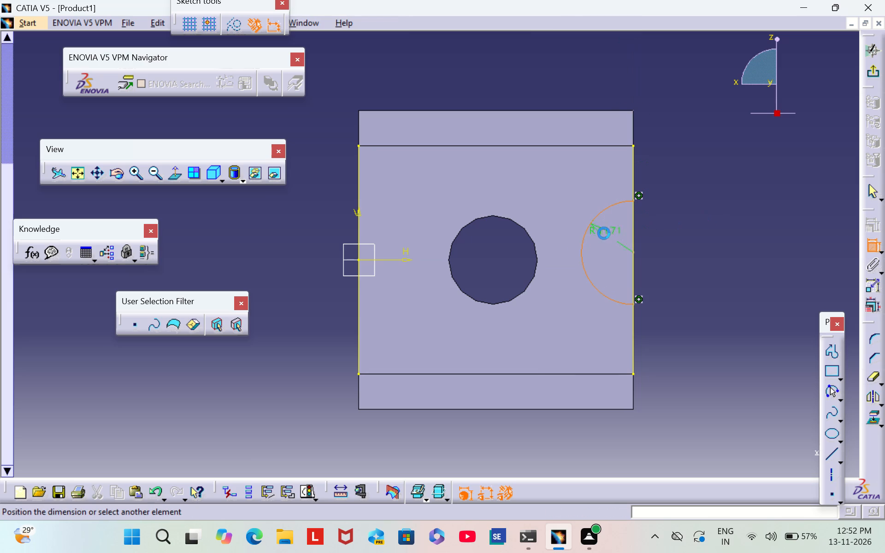
{"action": "left_click", "coordinate": [576, 199]}
{"action": "double_click", "coordinate": [581, 195]}
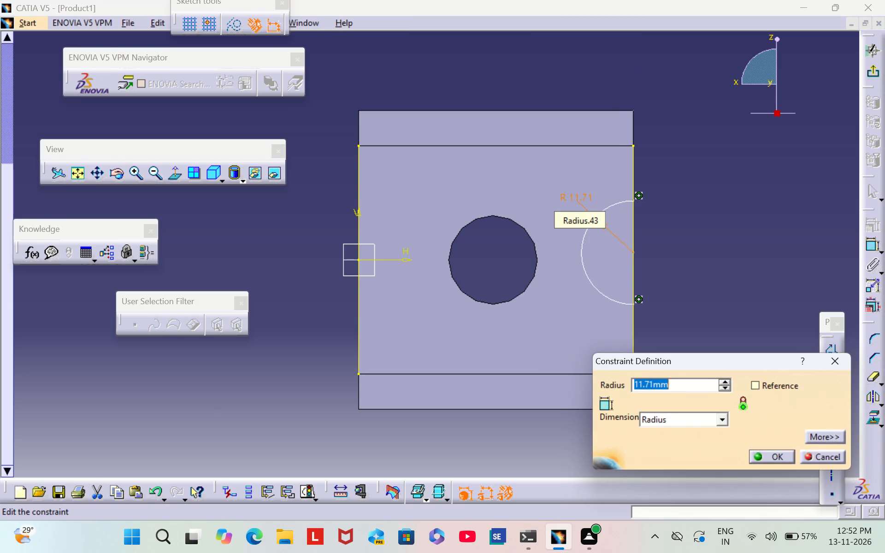
{"action": "key", "text": "BackSpace"}
{"action": "type", "text": "16"}
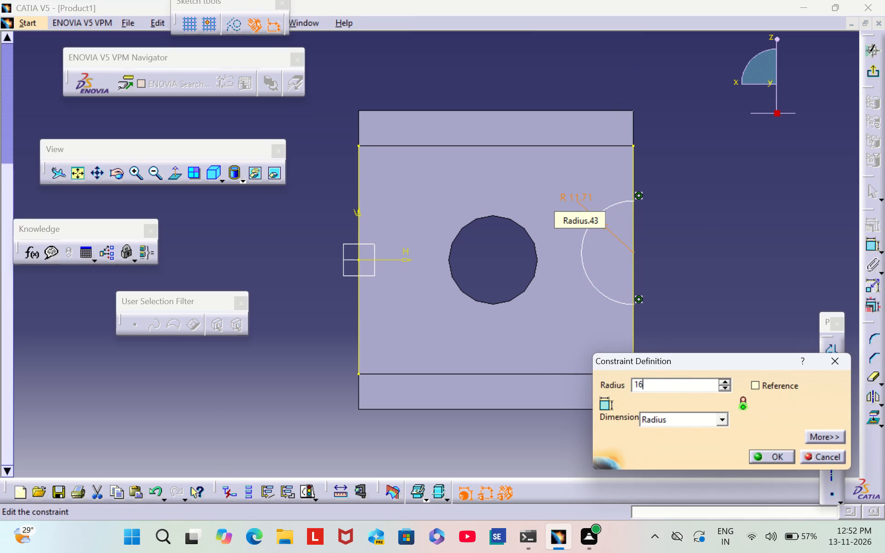
{"action": "key", "text": "Return"}
{"action": "left_click", "coordinate": [770, 214]}
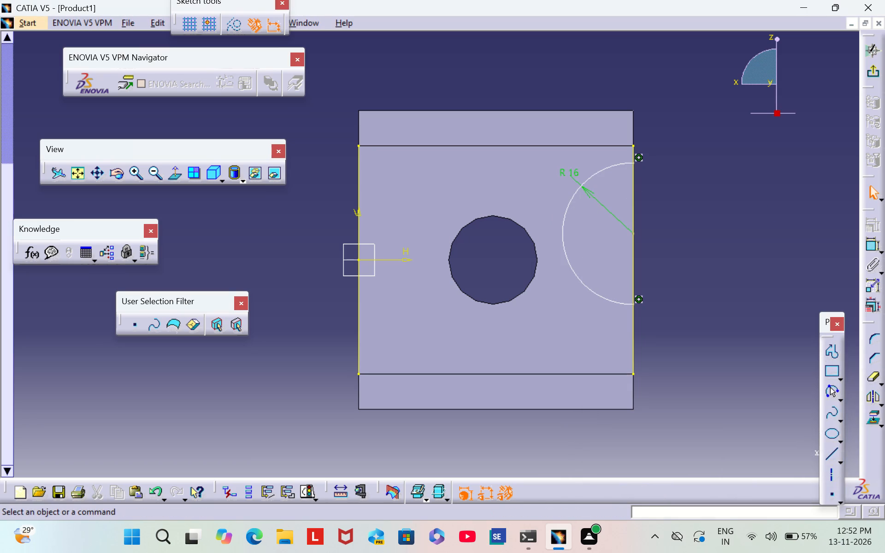
Dimension the offset between the upper flange's inner edge and the arc's upper endpoint and set it to 8 mm.
{"action": "triple_click", "coordinate": [135, 174]}
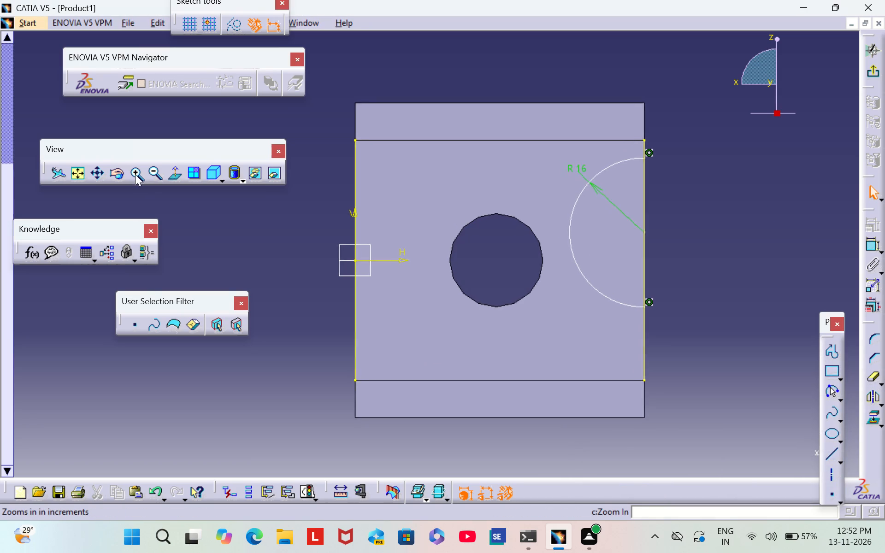
{"action": "triple_click", "coordinate": [135, 174]}
{"action": "triple_click", "coordinate": [135, 174]}
{"action": "middle_click_drag", "start_coordinate": [825, 247], "coordinate": [825, 247]}
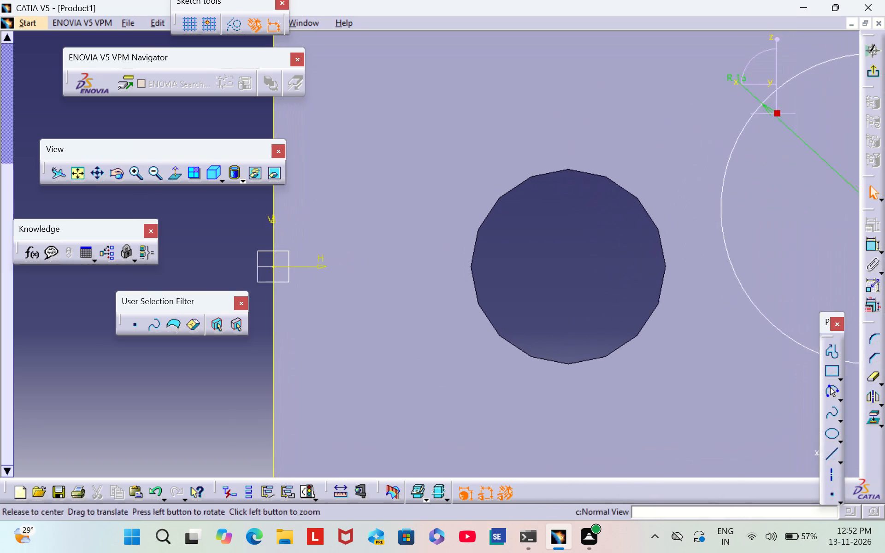
{"action": "middle_click_drag", "start_coordinate": [825, 247], "coordinate": [502, 272]}
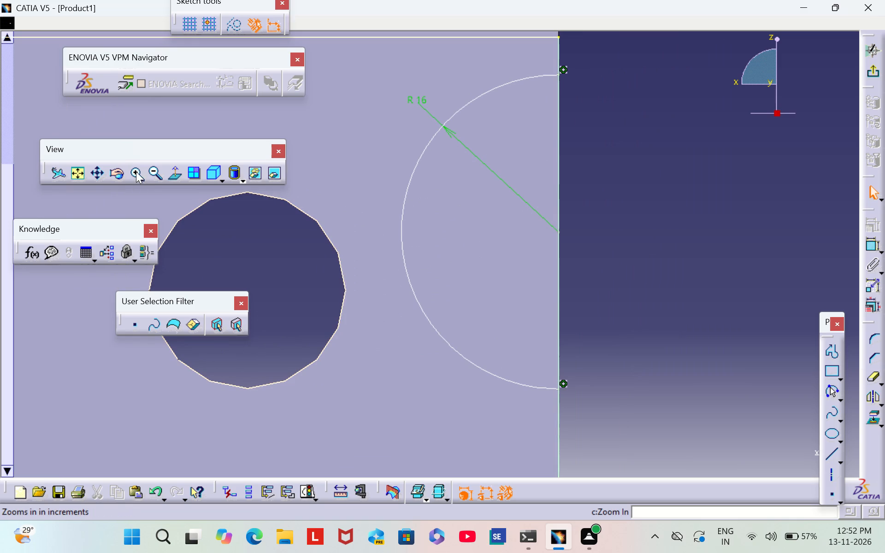
{"action": "triple_click", "coordinate": [136, 171]}
{"action": "triple_click", "coordinate": [136, 171]}
{"action": "left_click", "coordinate": [136, 171]}
{"action": "scroll", "coordinate": [576, 237], "scroll_direction": "down", "scroll_amount": 1}
{"action": "middle_click_drag", "start_coordinate": [576, 236], "coordinate": [576, 235]}
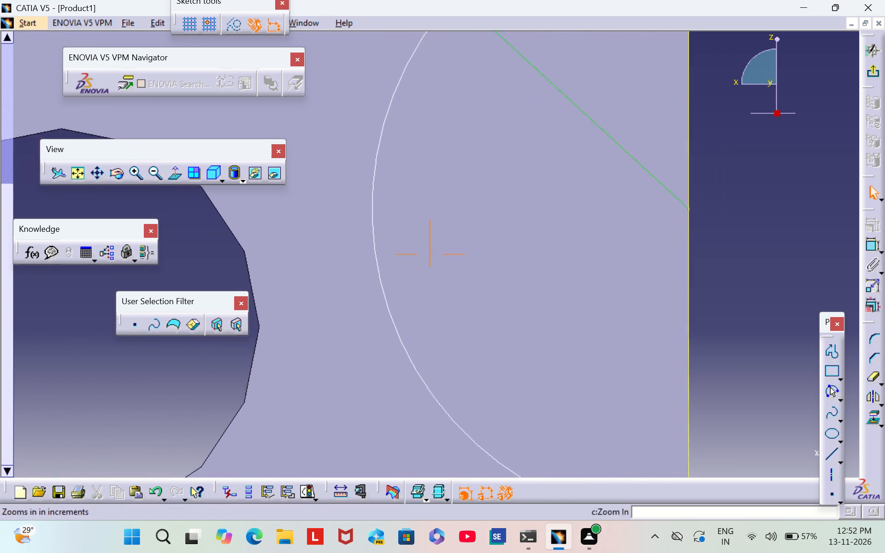
{"action": "middle_click_drag", "start_coordinate": [576, 235], "coordinate": [288, 391]}
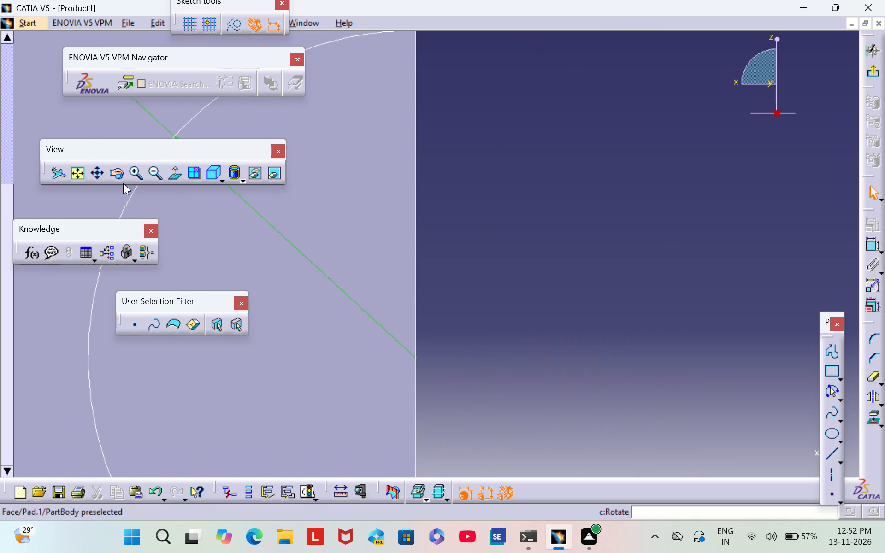
{"action": "triple_click", "coordinate": [134, 176]}
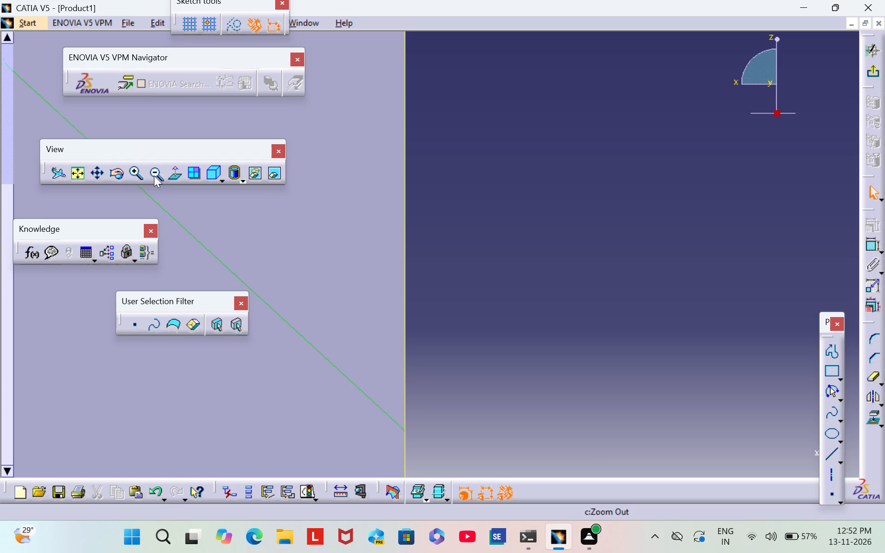
{"action": "left_click", "coordinate": [154, 176]}
{"action": "triple_click", "coordinate": [154, 176]}
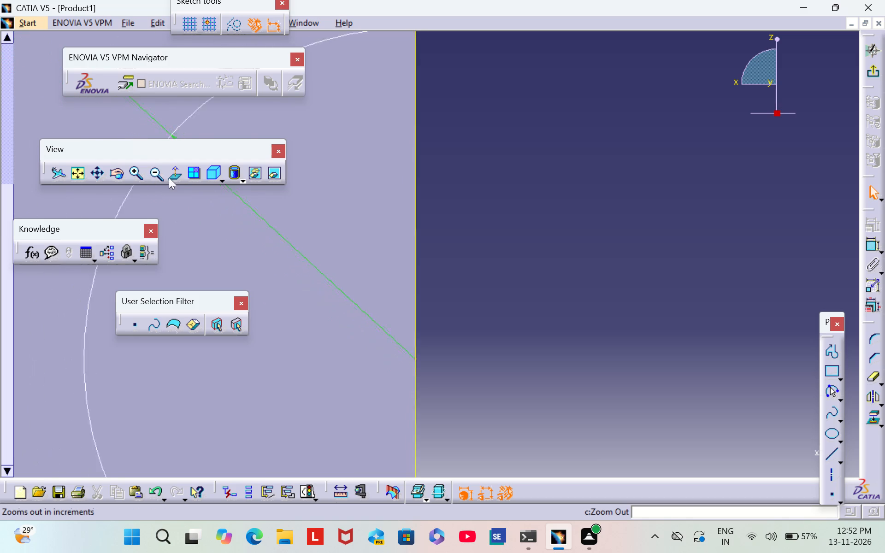
{"action": "middle_click", "coordinate": [440, 167]}
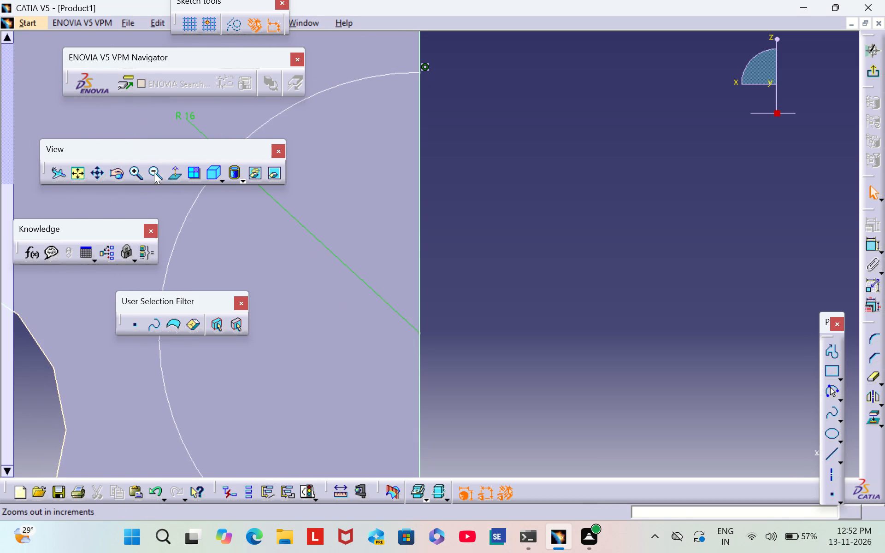
{"action": "triple_click", "coordinate": [153, 172]}
{"action": "triple_click", "coordinate": [153, 172]}
{"action": "triple_click", "coordinate": [153, 172]}
{"action": "left_click", "coordinate": [153, 172]}
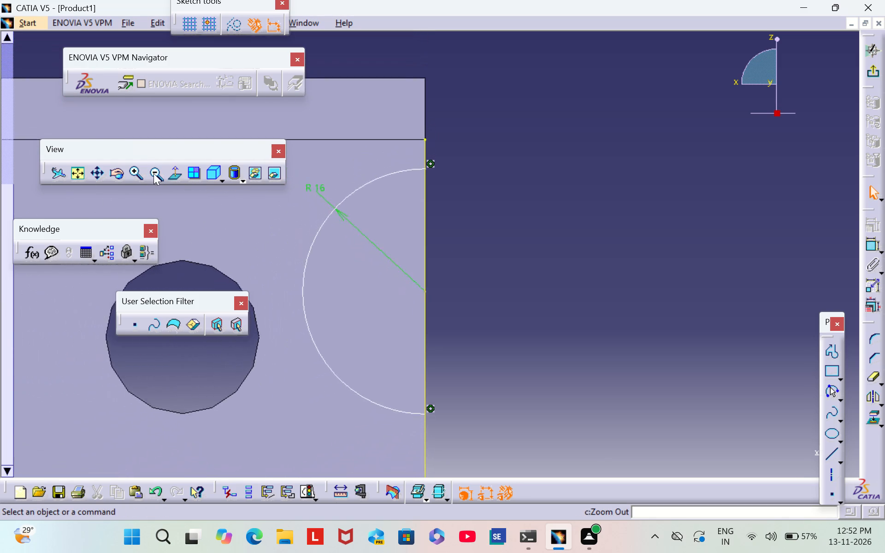
{"action": "middle_click_drag", "start_coordinate": [581, 313], "coordinate": [625, 280]}
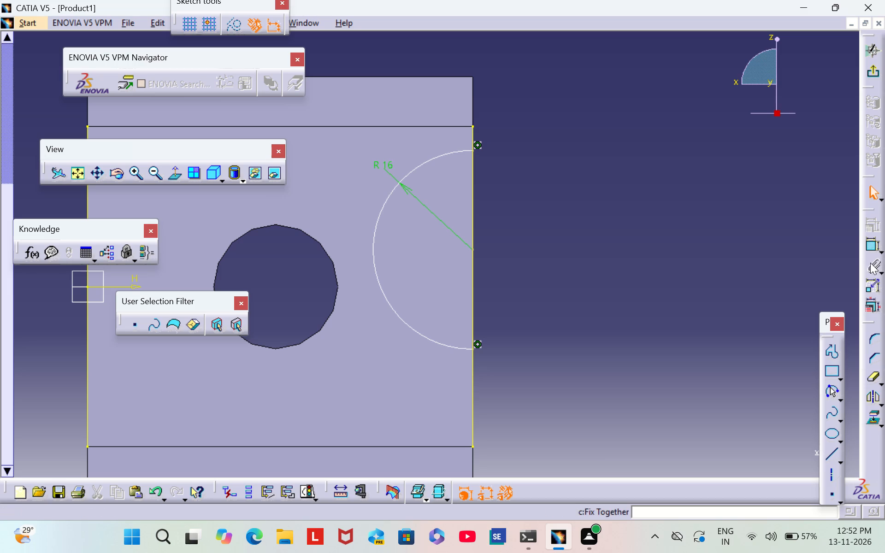
{"action": "left_click", "coordinate": [867, 248]}
{"action": "left_click", "coordinate": [455, 126]}
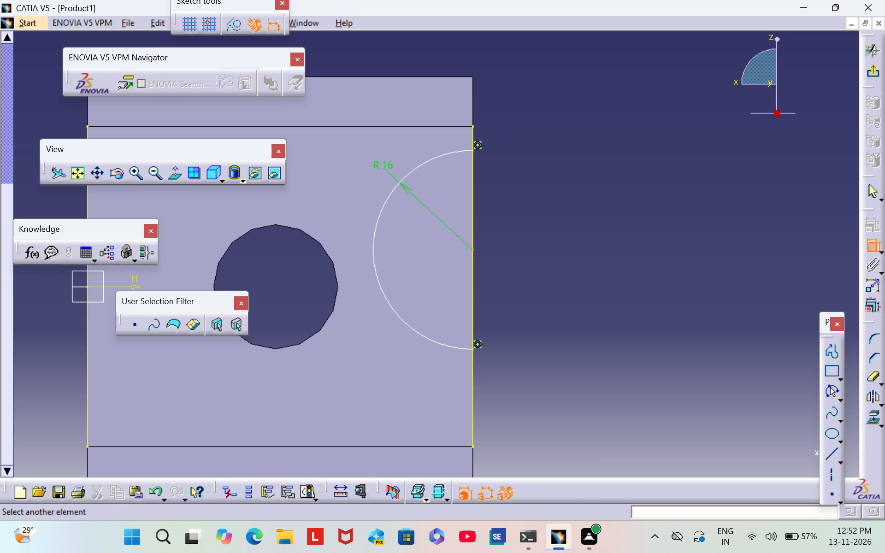
{"action": "left_click", "coordinate": [472, 151]}
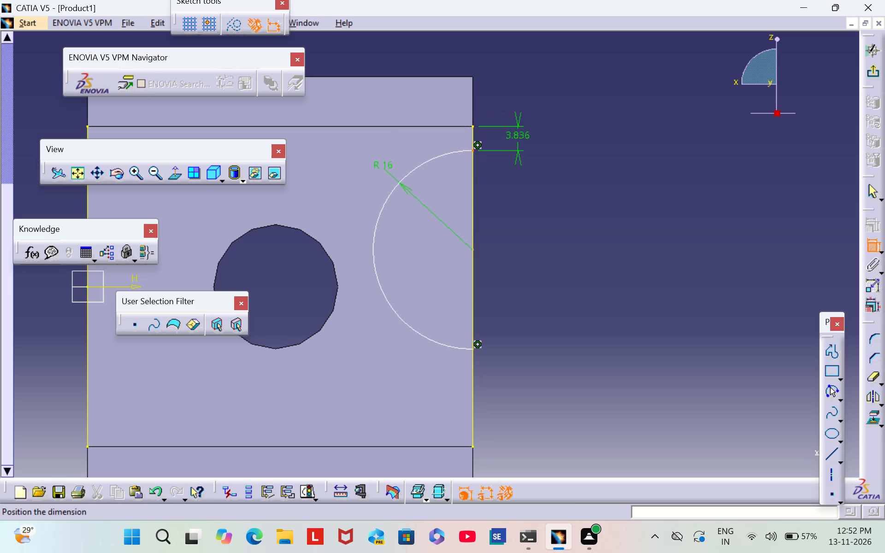
{"action": "left_click", "coordinate": [531, 141]}
{"action": "double_click", "coordinate": [526, 137]}
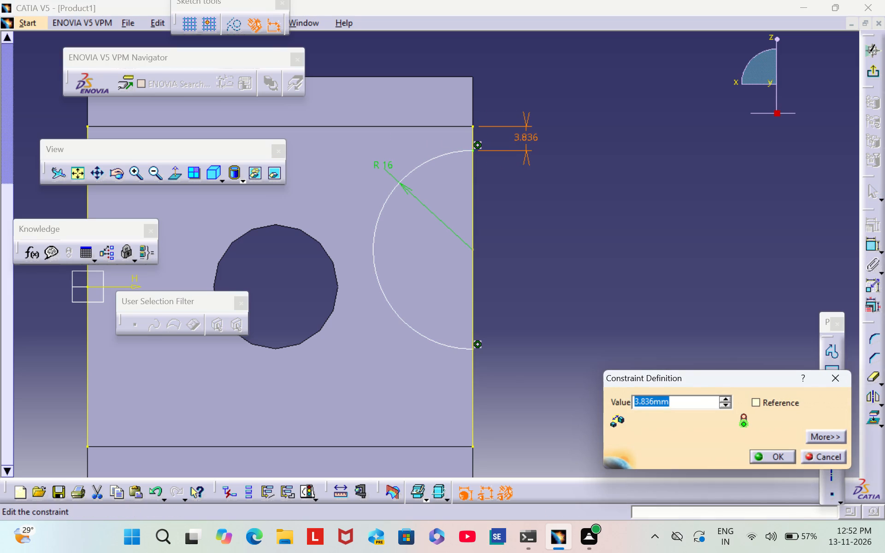
{"action": "key", "text": "BackSpace"}
{"action": "key", "text": "8"}
{"action": "key", "text": "Return"}
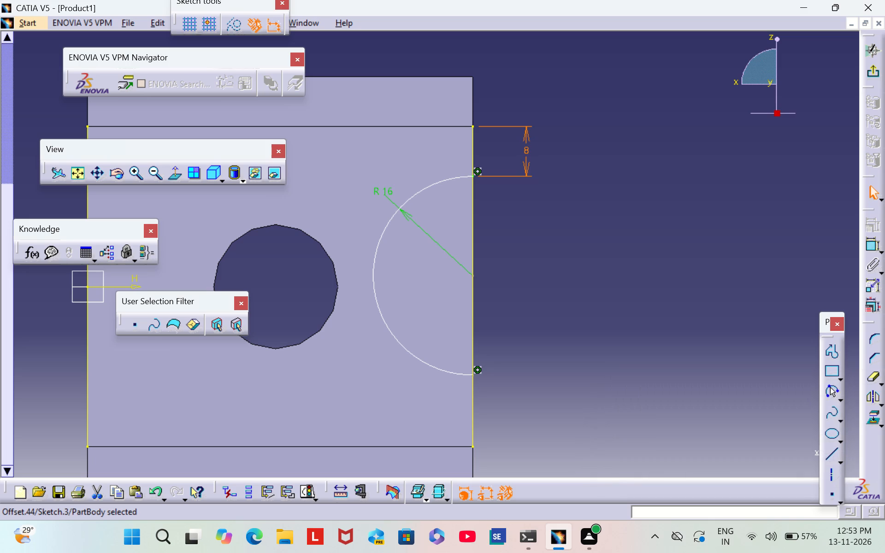
{"action": "left_click", "coordinate": [557, 289]}
{"action": "middle_click_drag", "start_coordinate": [557, 291], "coordinate": [636, 163]}
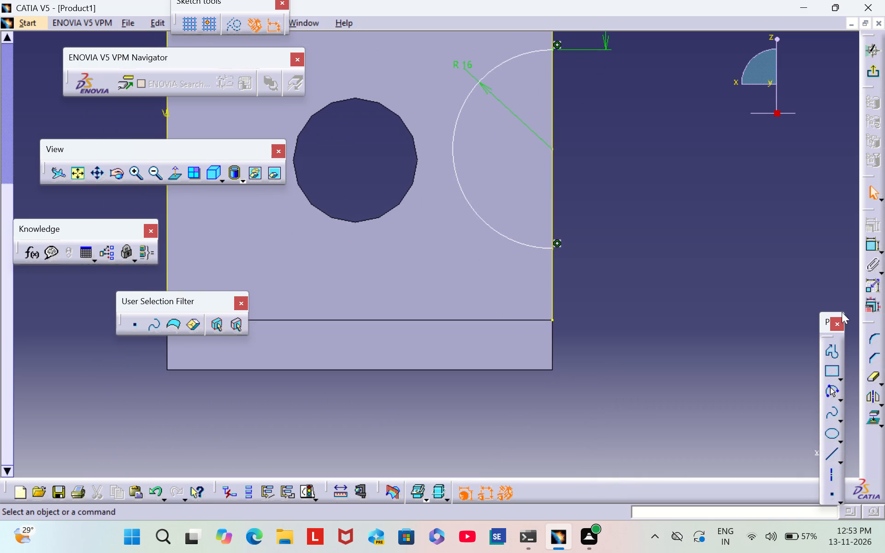
Dimension the offset between the lower flange's inner edge and the arc's lower endpoint and set it to 8 mm.
{"action": "left_click", "coordinate": [872, 243]}
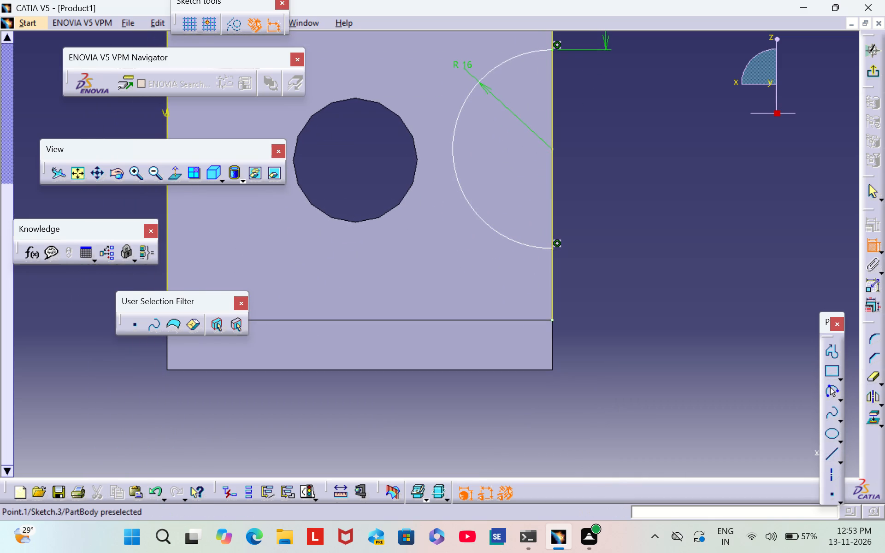
{"action": "left_click", "coordinate": [553, 318]}
{"action": "left_click", "coordinate": [552, 247]}
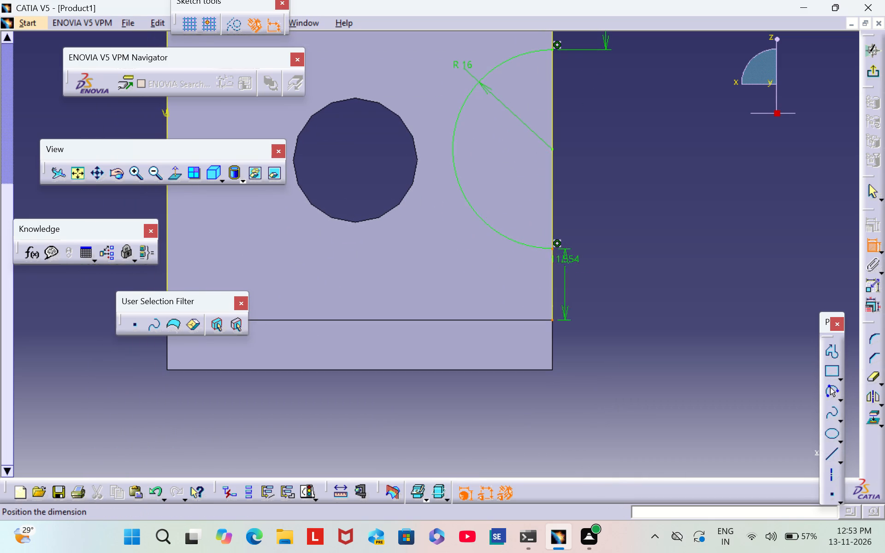
{"action": "left_click", "coordinate": [595, 283]}
{"action": "double_click", "coordinate": [600, 282]}
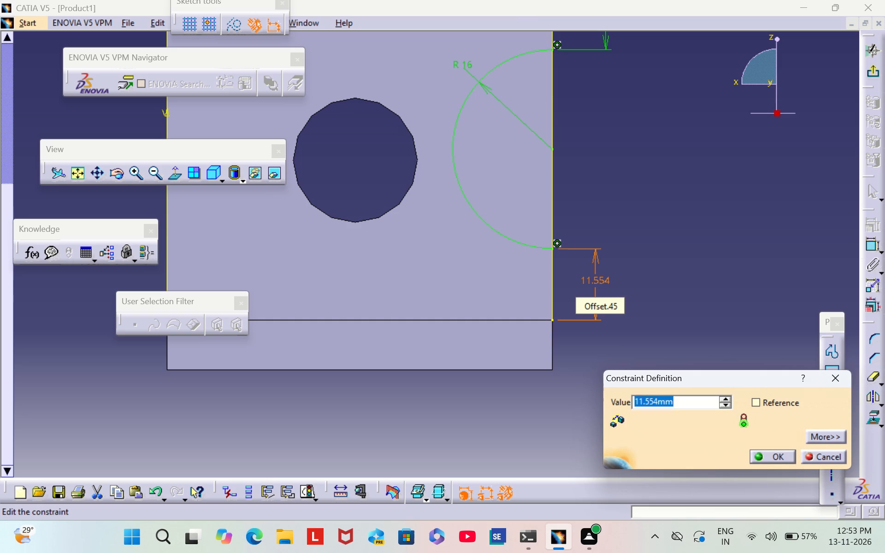
{"action": "key", "text": "BackSpace"}
{"action": "key", "text": "8"}
{"action": "key", "text": "Return"}
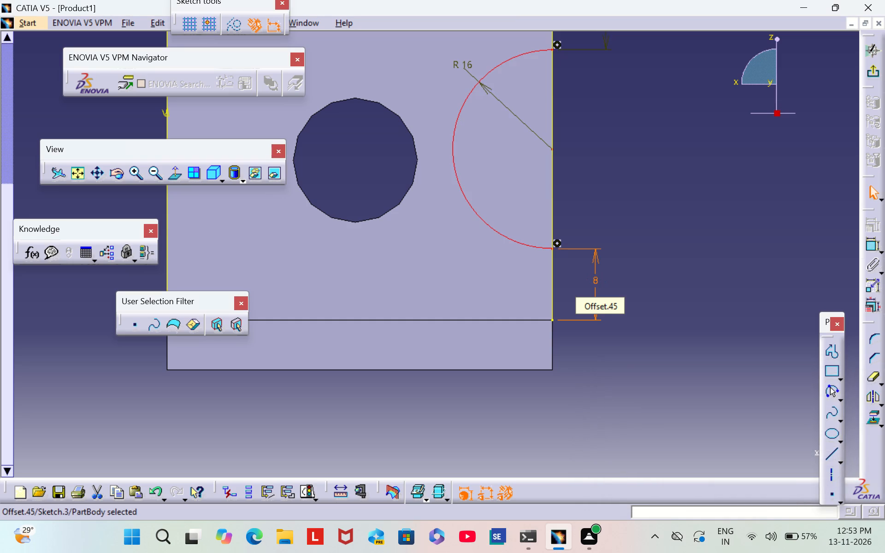
Delete the arc's 16 mm radius dimension.
{"action": "right_click", "coordinate": [456, 66]}
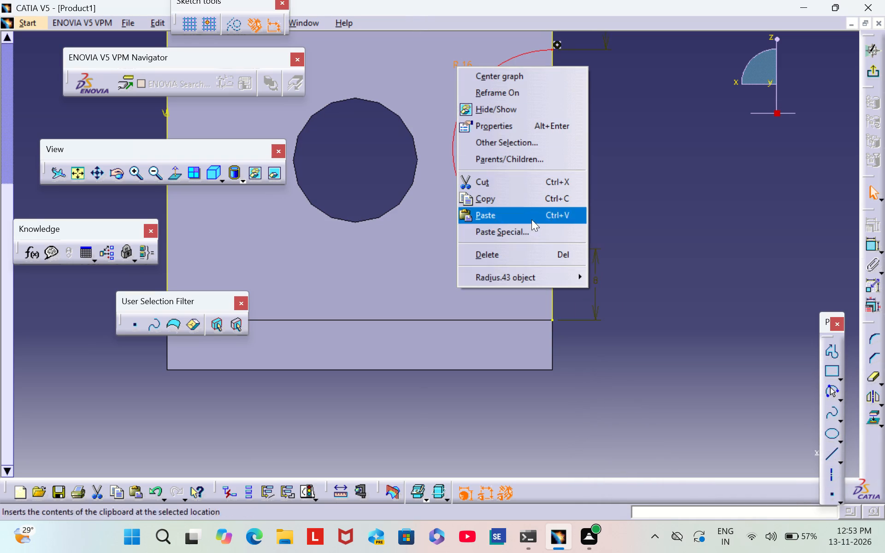
{"action": "left_click", "coordinate": [532, 258]}
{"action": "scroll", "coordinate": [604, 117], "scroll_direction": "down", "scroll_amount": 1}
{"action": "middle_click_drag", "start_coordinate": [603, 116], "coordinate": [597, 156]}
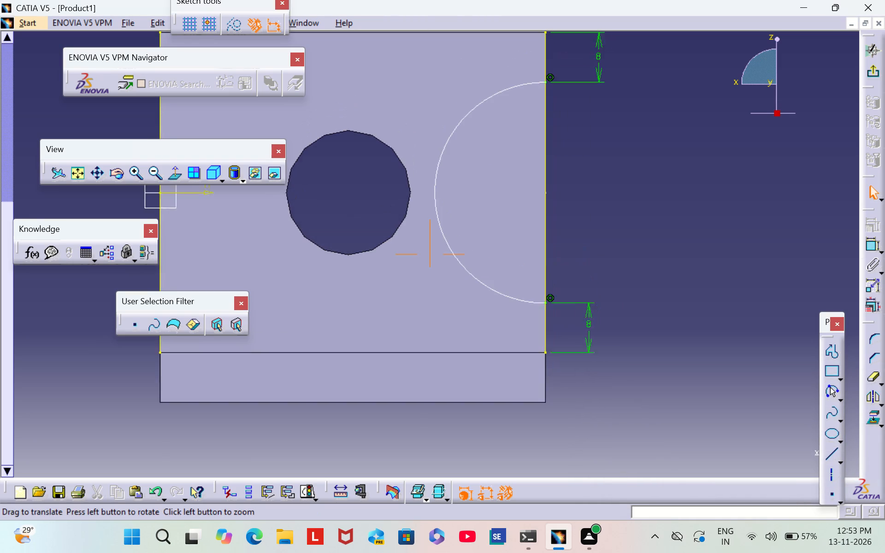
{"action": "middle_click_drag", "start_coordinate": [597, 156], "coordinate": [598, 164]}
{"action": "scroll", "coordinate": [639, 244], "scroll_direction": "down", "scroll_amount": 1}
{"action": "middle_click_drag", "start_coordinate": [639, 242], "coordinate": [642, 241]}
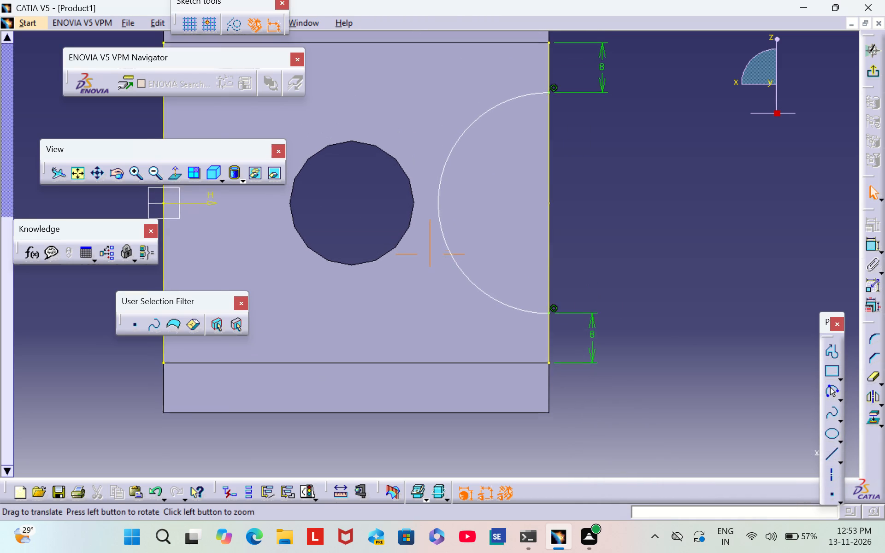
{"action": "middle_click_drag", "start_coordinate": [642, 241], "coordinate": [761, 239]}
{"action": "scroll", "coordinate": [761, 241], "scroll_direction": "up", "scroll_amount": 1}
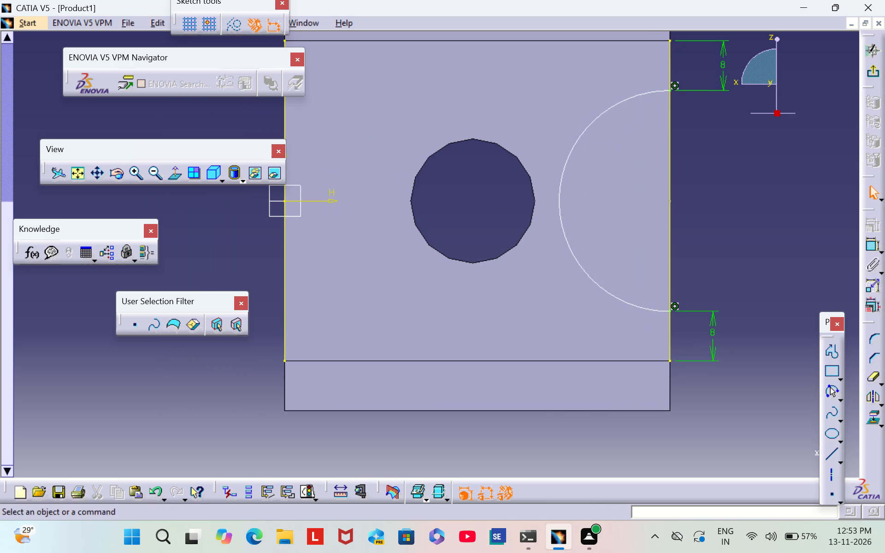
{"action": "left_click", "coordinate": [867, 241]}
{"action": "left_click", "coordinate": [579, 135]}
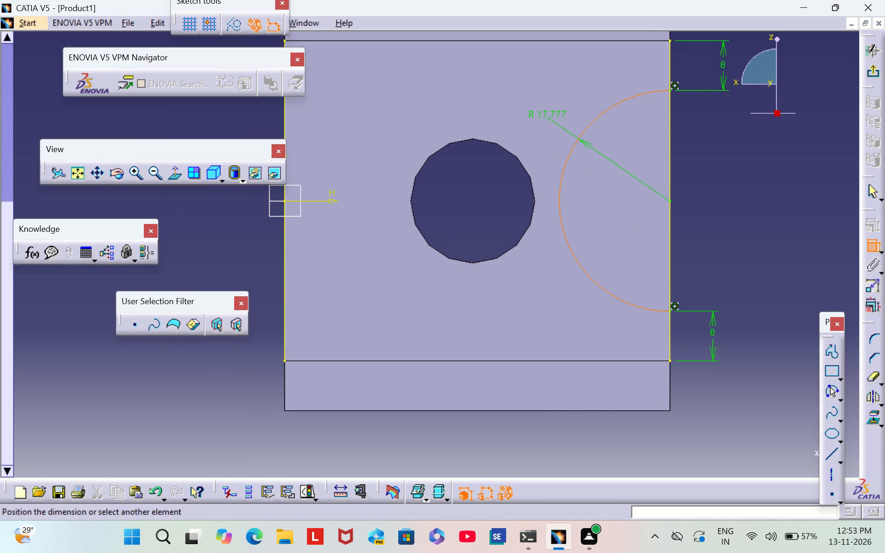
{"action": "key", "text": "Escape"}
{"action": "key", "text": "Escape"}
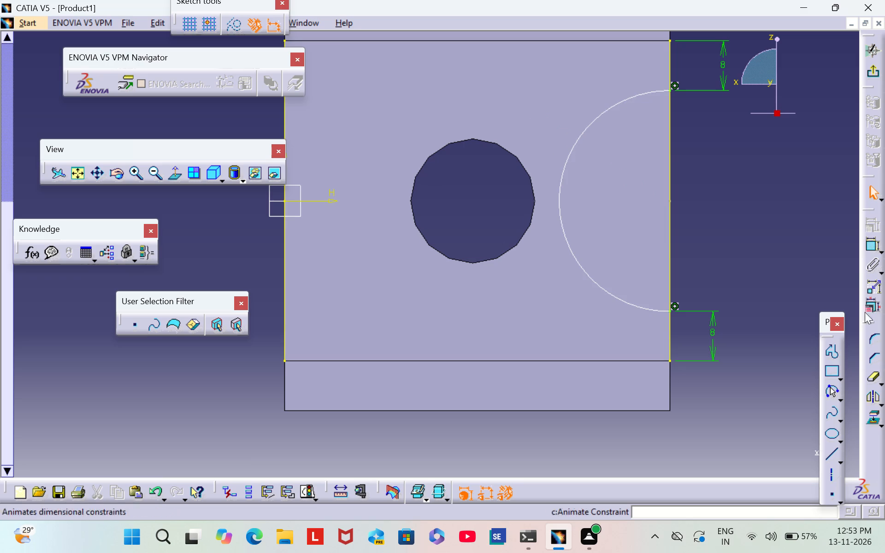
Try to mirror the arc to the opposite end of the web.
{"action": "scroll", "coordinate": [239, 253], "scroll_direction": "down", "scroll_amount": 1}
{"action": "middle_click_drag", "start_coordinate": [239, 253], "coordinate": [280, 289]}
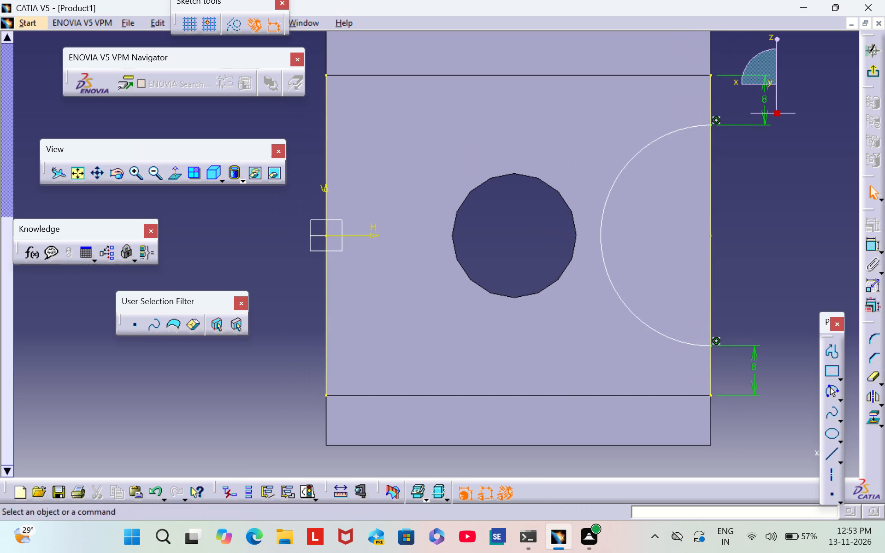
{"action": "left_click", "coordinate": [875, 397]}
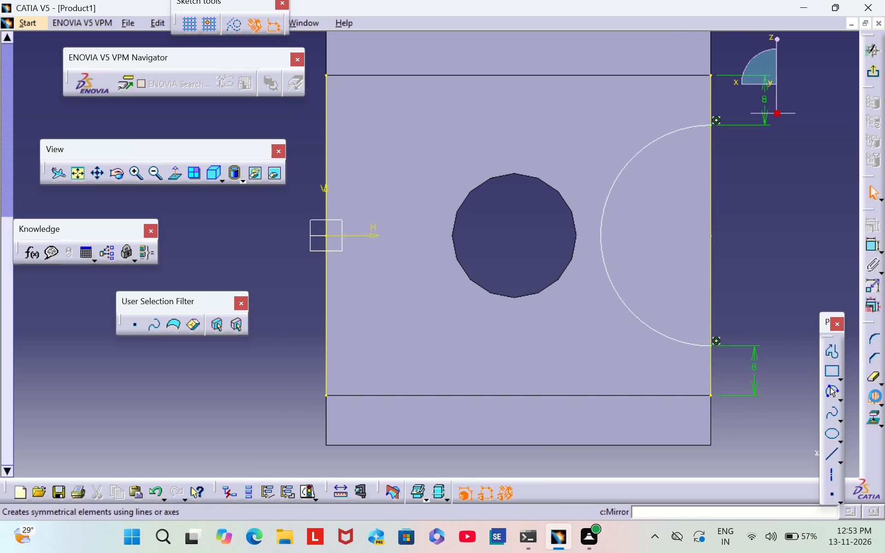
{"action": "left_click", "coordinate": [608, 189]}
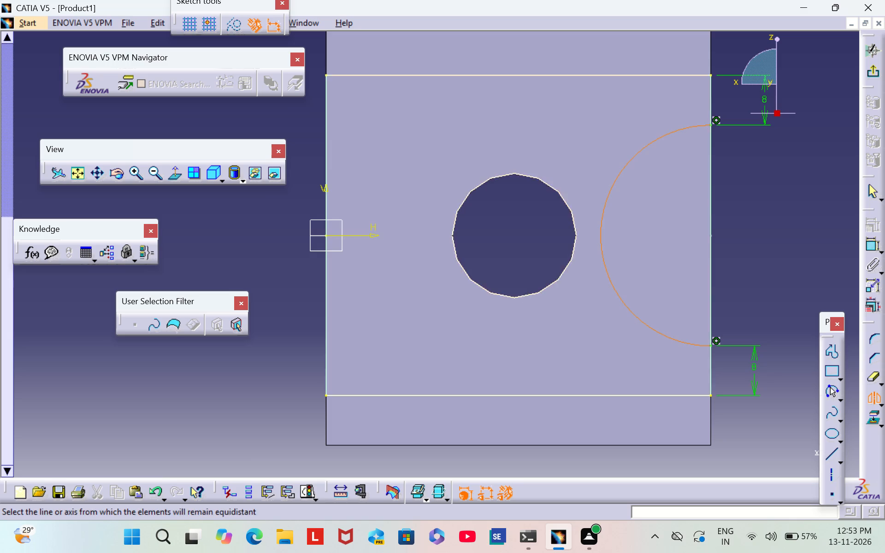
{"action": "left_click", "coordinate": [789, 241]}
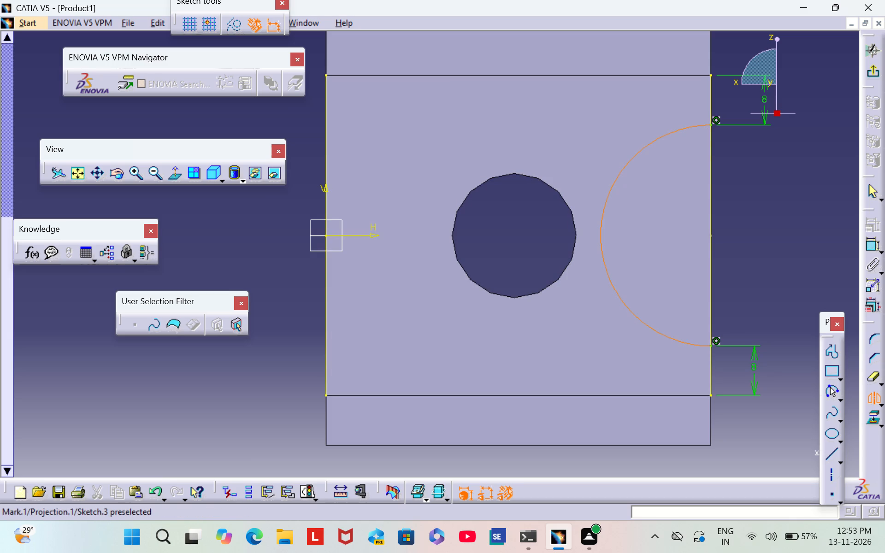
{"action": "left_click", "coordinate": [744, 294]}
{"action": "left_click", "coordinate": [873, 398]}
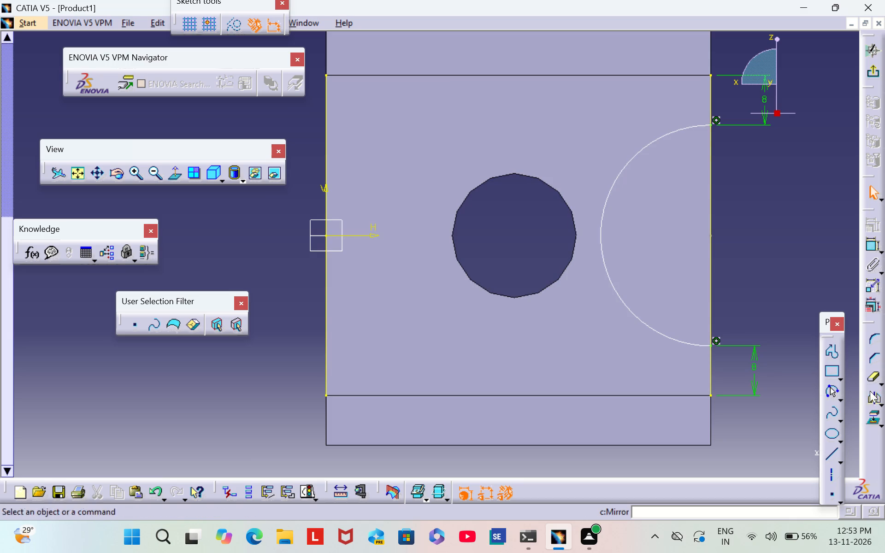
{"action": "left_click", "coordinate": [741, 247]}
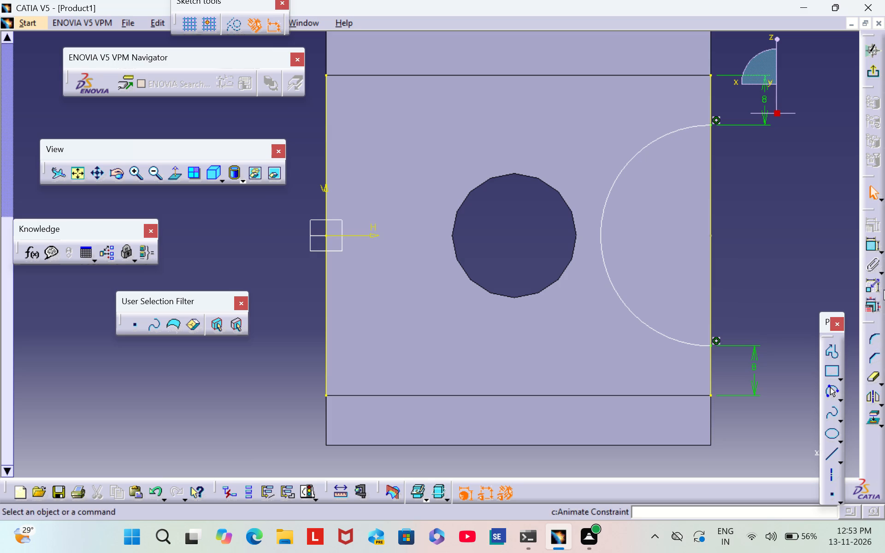
Sketch a three-point arc of about 10.7 mm radius bulging inward, with both ends on the projected edge through the origin.
{"action": "left_click", "coordinate": [835, 390]}
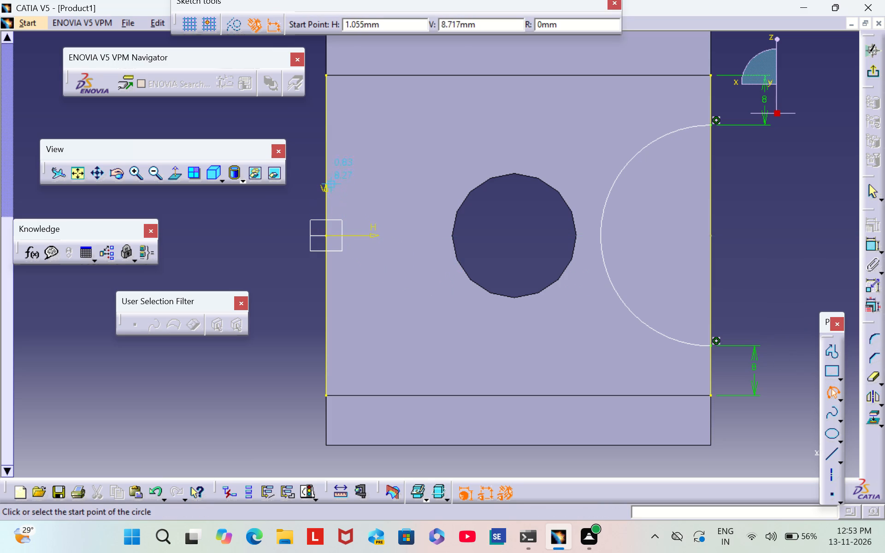
{"action": "left_click", "coordinate": [325, 159]}
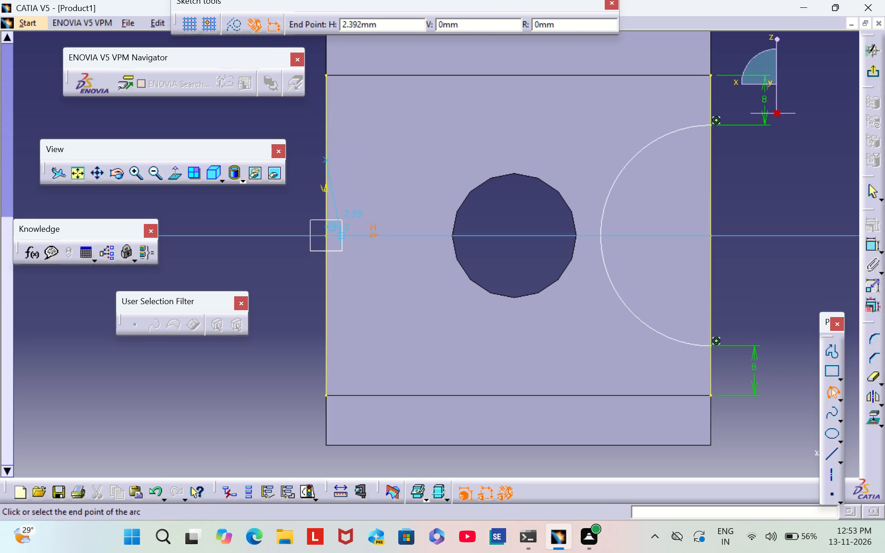
{"action": "left_click", "coordinate": [324, 294]}
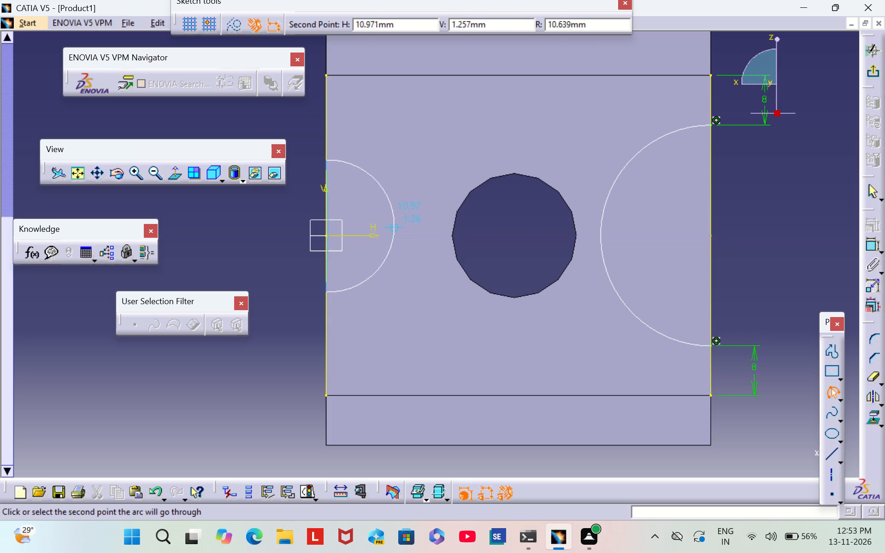
{"action": "left_click", "coordinate": [399, 231]}
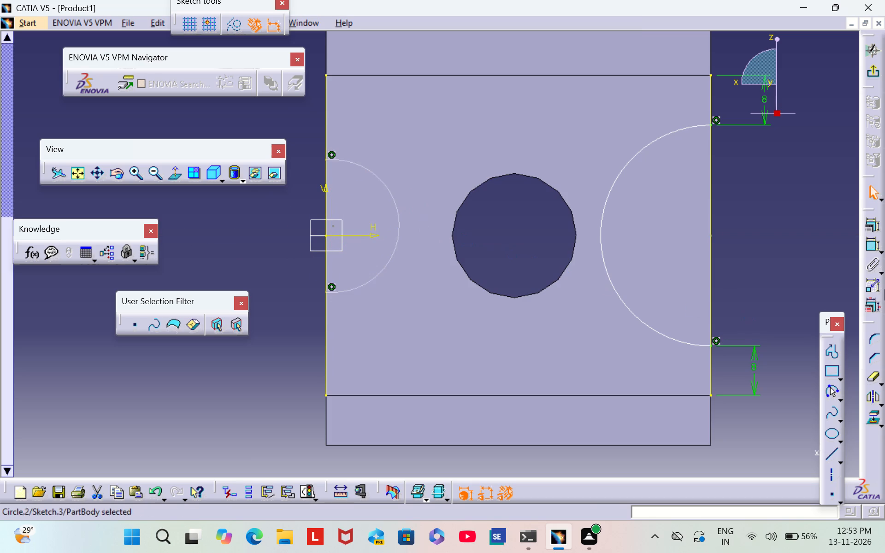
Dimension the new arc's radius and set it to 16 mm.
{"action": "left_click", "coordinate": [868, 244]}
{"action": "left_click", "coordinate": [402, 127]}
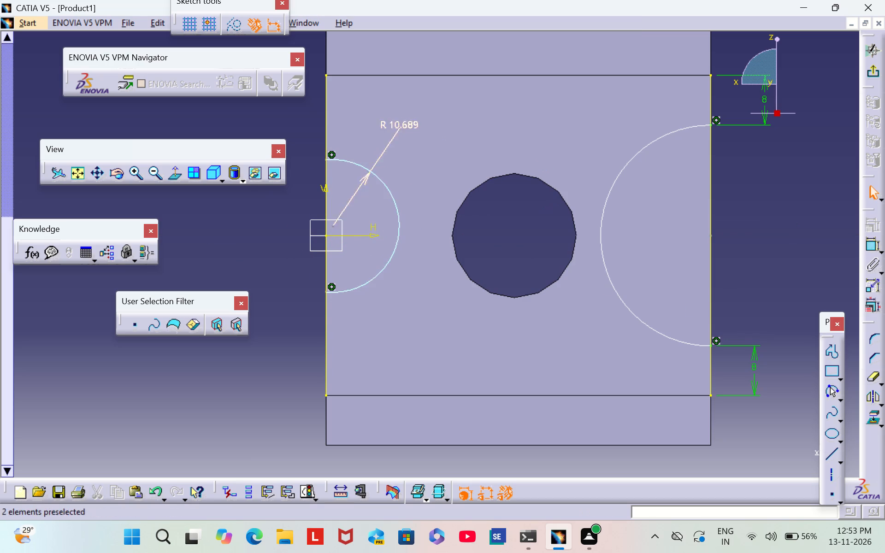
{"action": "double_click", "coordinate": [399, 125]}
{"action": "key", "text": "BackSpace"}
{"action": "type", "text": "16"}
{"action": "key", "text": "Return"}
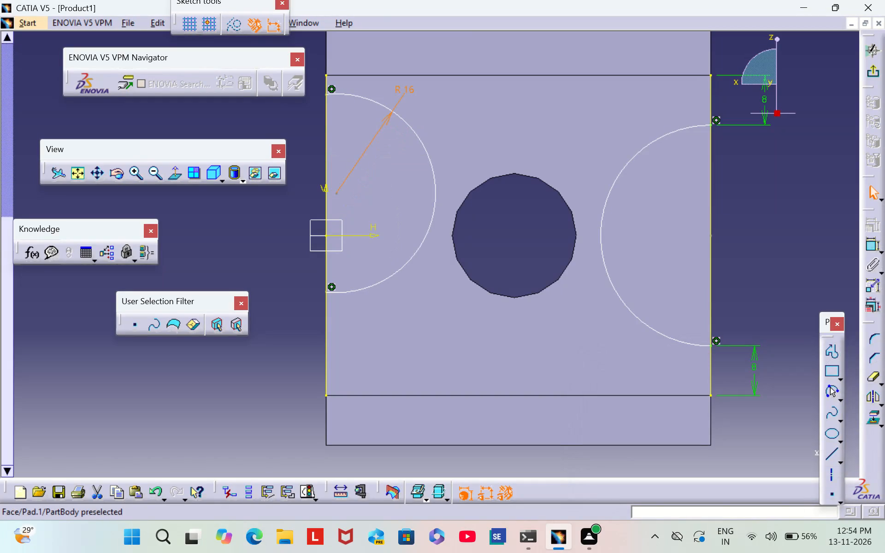
Dimension the offset between the upper flange's inner edge and the new arc's upper endpoint and set it to 8 mm.
{"action": "left_click", "coordinate": [248, 197]}
{"action": "middle_click_drag", "start_coordinate": [259, 197], "coordinate": [343, 267]}
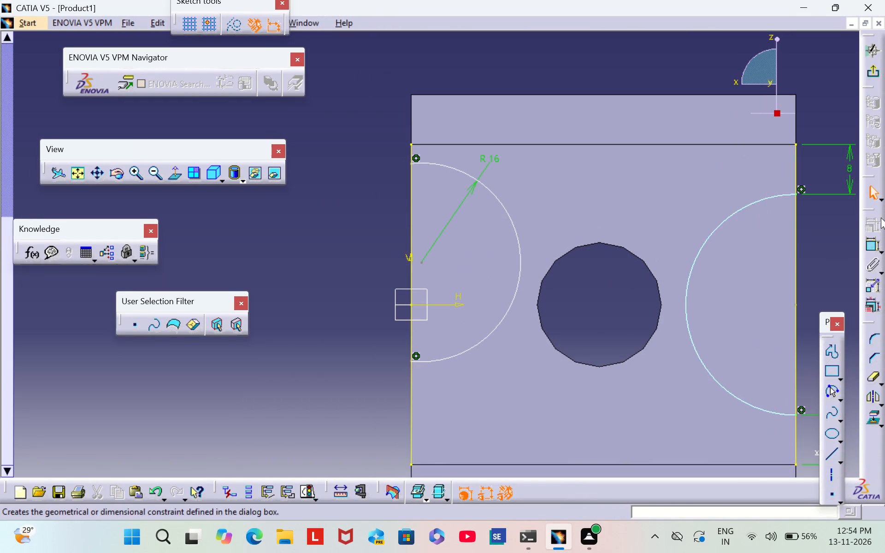
{"action": "double_click", "coordinate": [870, 252]}
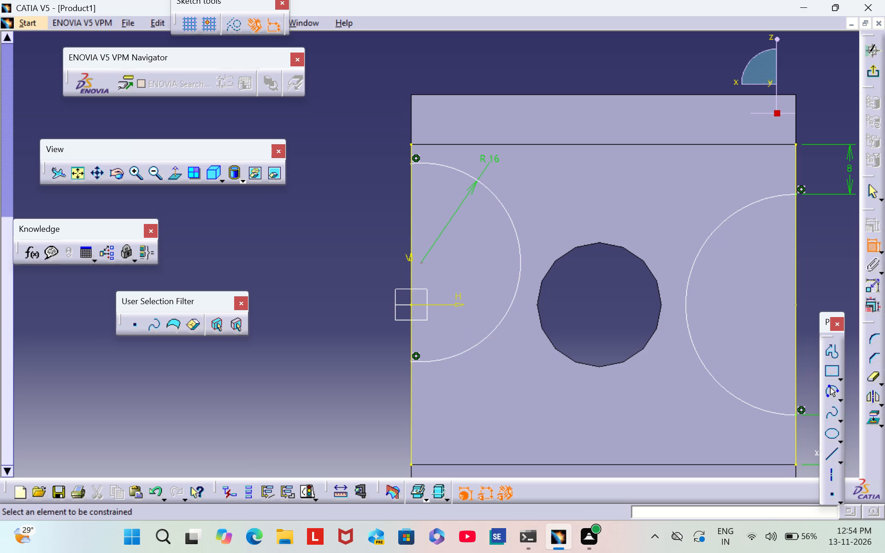
{"action": "left_click", "coordinate": [412, 143]}
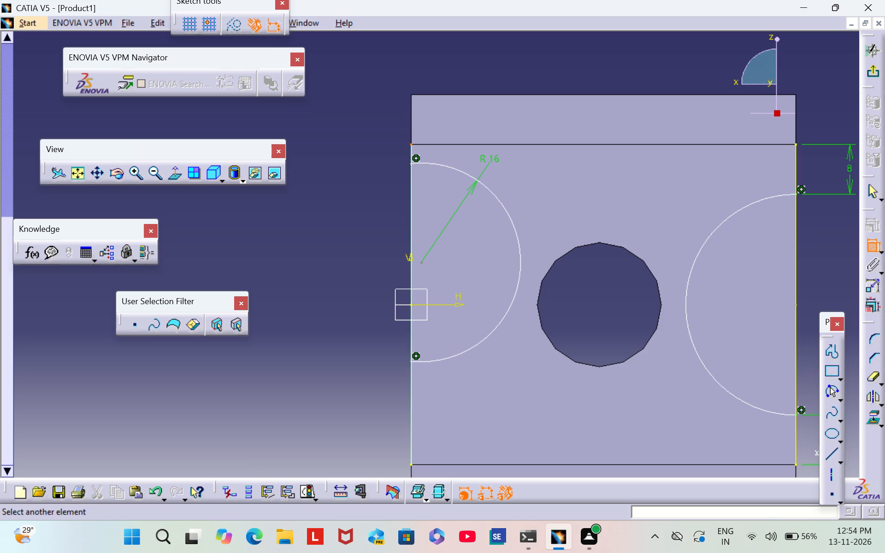
{"action": "left_click", "coordinate": [410, 162]}
{"action": "left_click", "coordinate": [392, 153]}
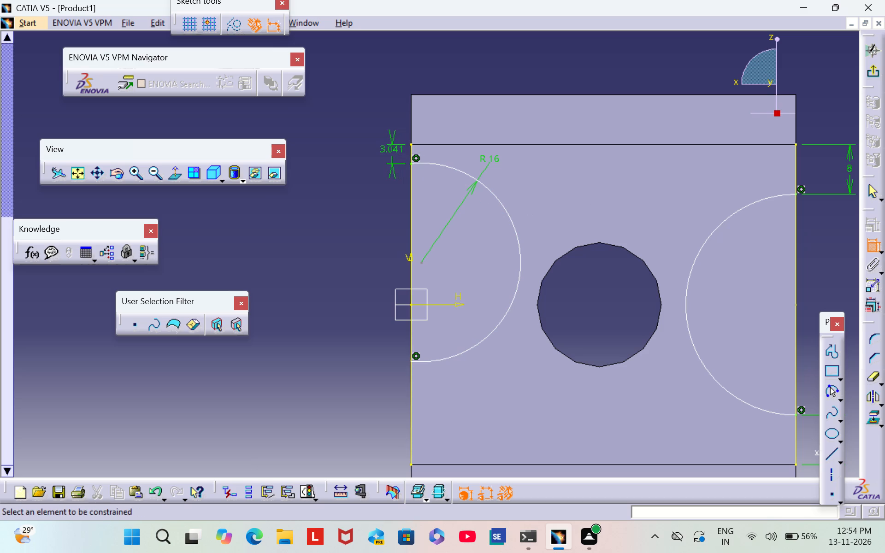
{"action": "double_click", "coordinate": [391, 149]}
{"action": "key", "text": "BackSpace"}
{"action": "key", "text": "8"}
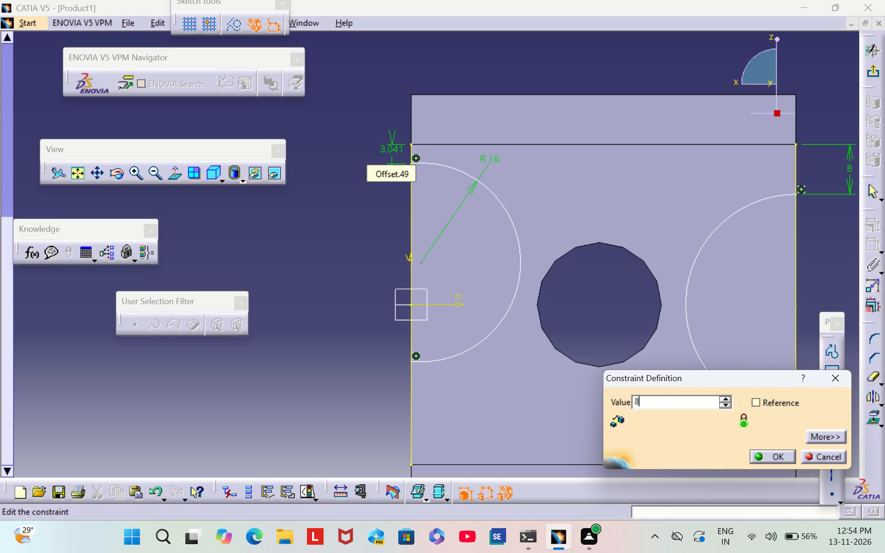
{"action": "key", "text": "Return"}
{"action": "left_click", "coordinate": [325, 266]}
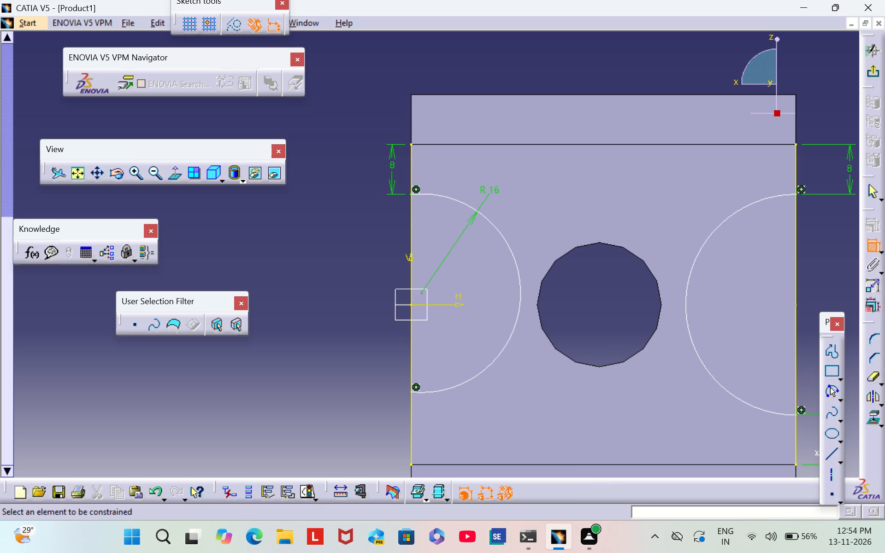
Dimension the offset between the lower flange's inner edge and the new arc's lower endpoint and set it to 8 mm.
{"action": "middle_click_drag", "start_coordinate": [336, 286], "coordinate": [336, 141]}
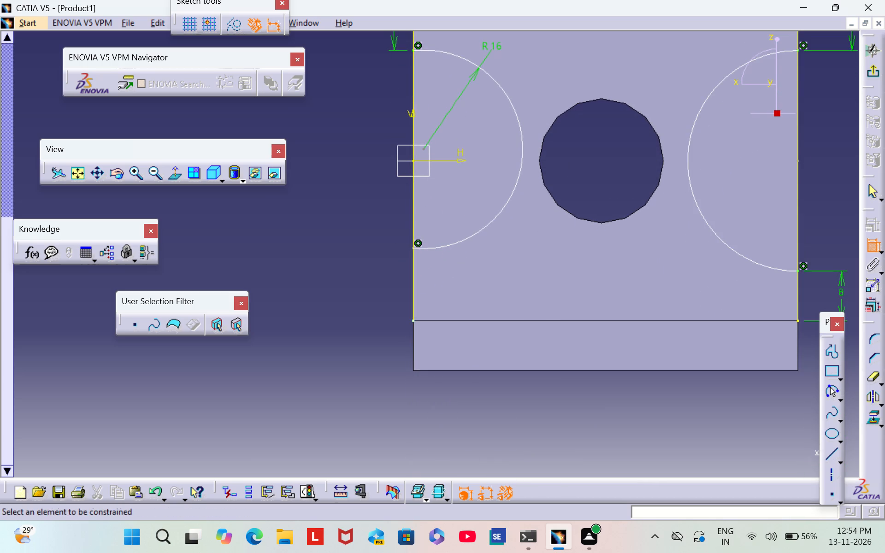
{"action": "left_click", "coordinate": [413, 320]}
{"action": "left_click", "coordinate": [413, 247]}
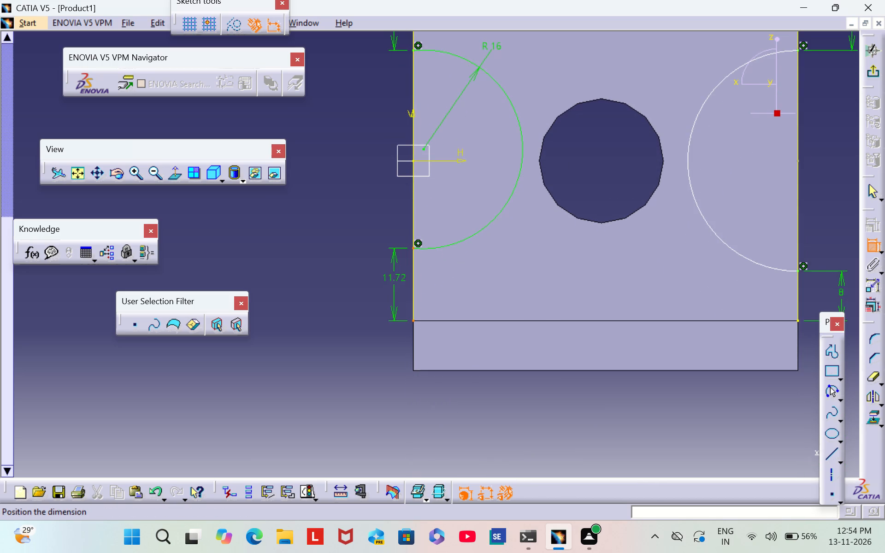
{"action": "left_click", "coordinate": [387, 299]}
{"action": "double_click", "coordinate": [385, 290]}
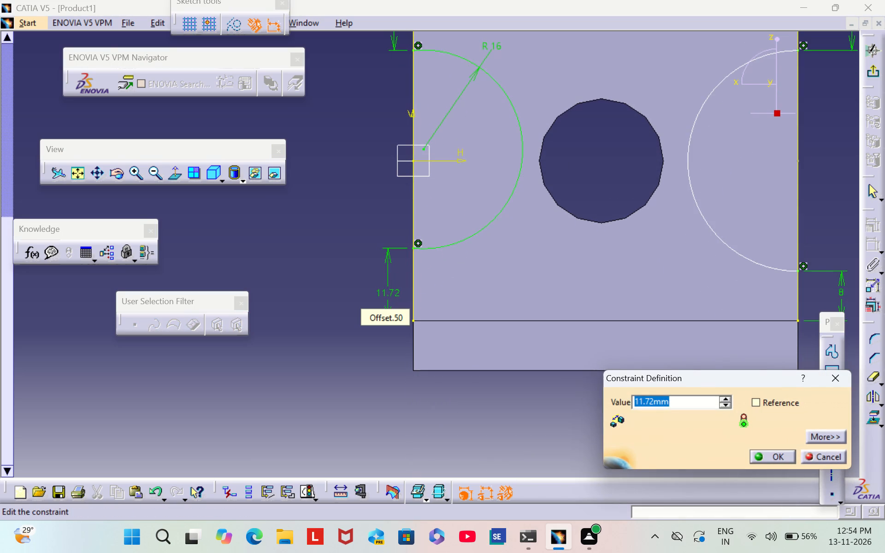
{"action": "key", "text": "BackSpace"}
{"action": "key", "text": "8"}
{"action": "key", "text": "Return"}
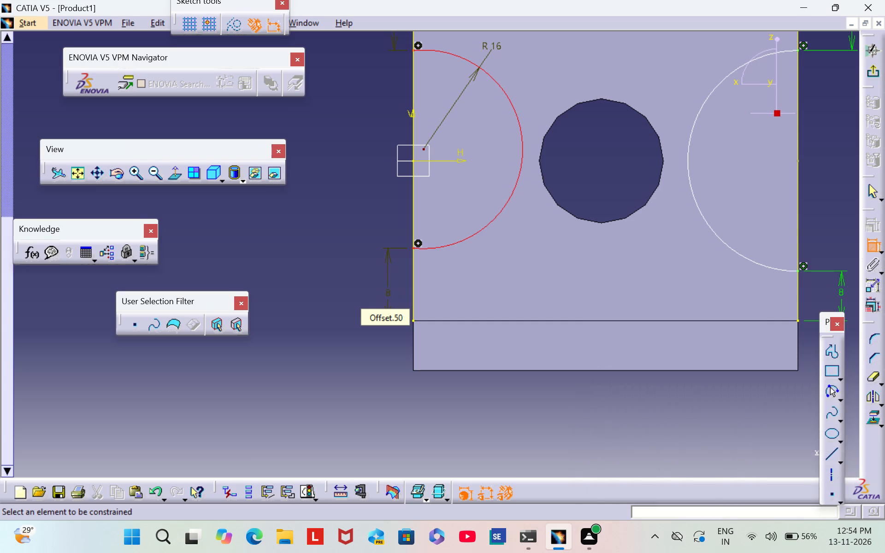
Delete the 16 mm radius dimension from the arc at the origin-side edge.
{"action": "right_click", "coordinate": [495, 47]}
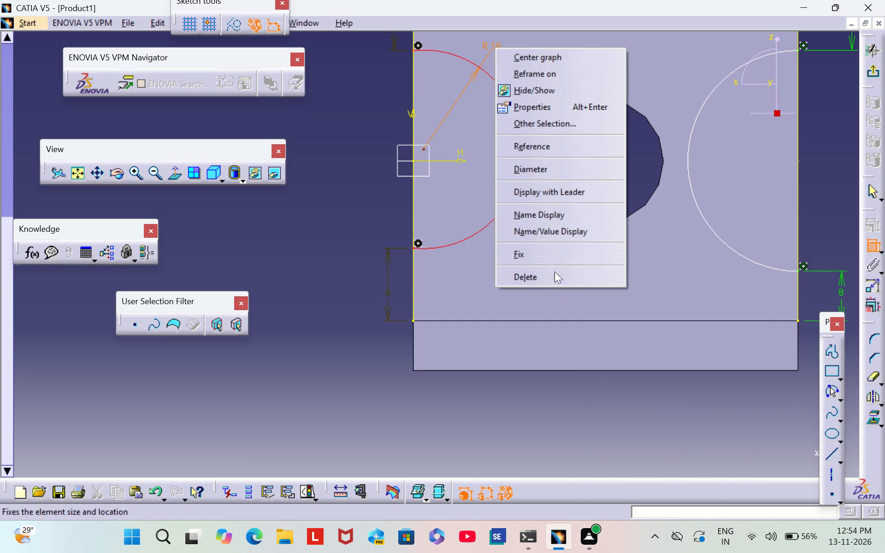
{"action": "left_click", "coordinate": [557, 282]}
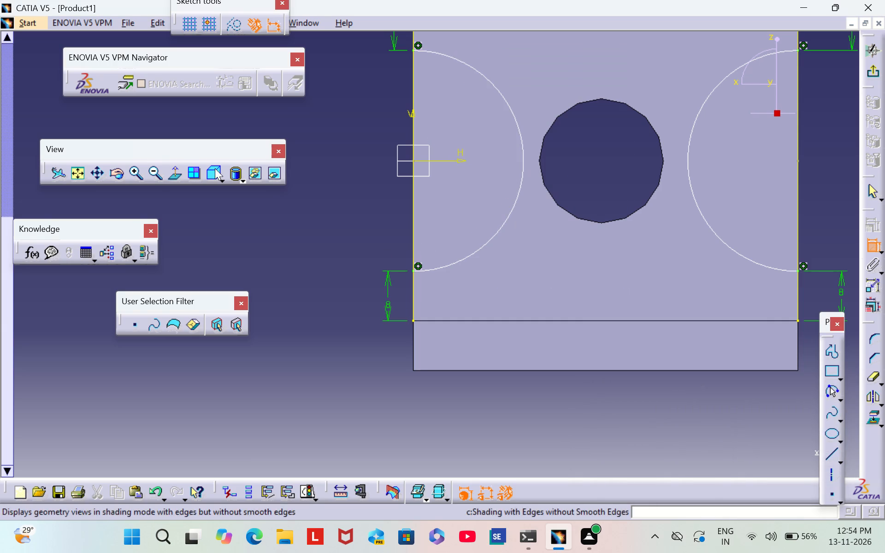
{"action": "triple_click", "coordinate": [155, 175]}
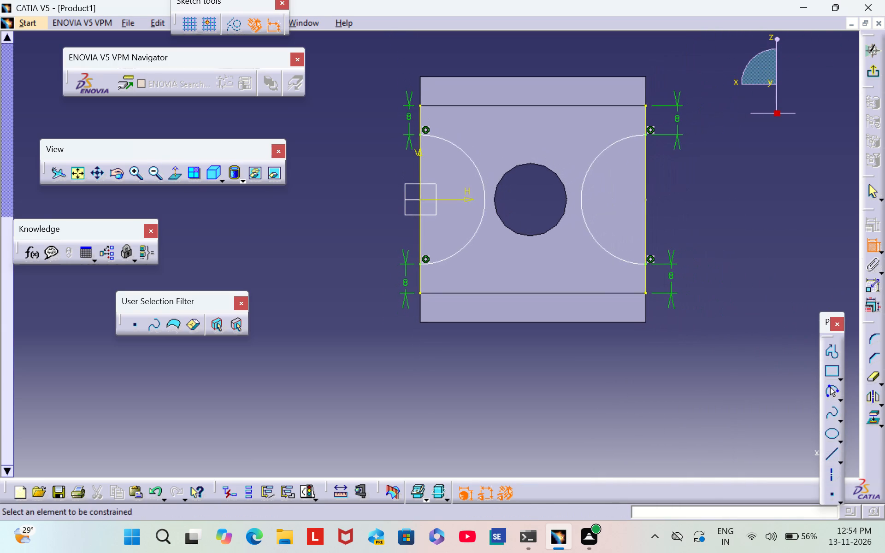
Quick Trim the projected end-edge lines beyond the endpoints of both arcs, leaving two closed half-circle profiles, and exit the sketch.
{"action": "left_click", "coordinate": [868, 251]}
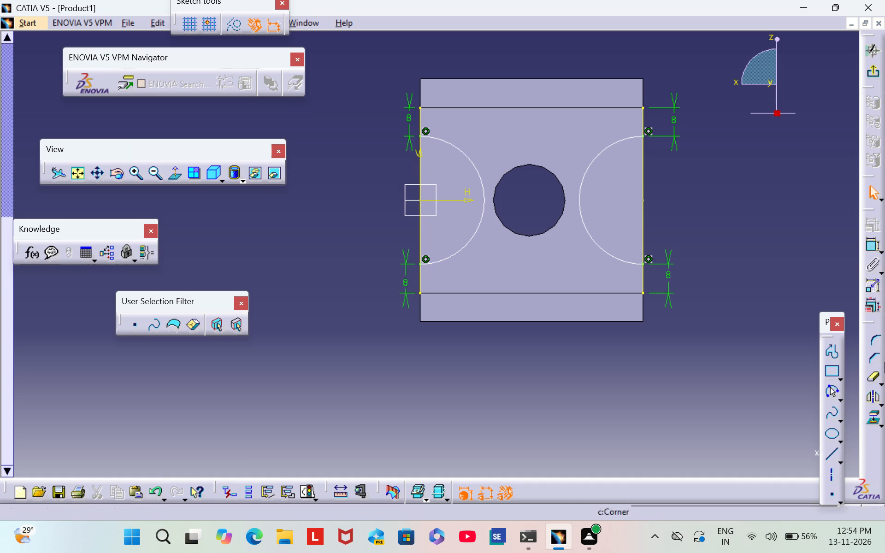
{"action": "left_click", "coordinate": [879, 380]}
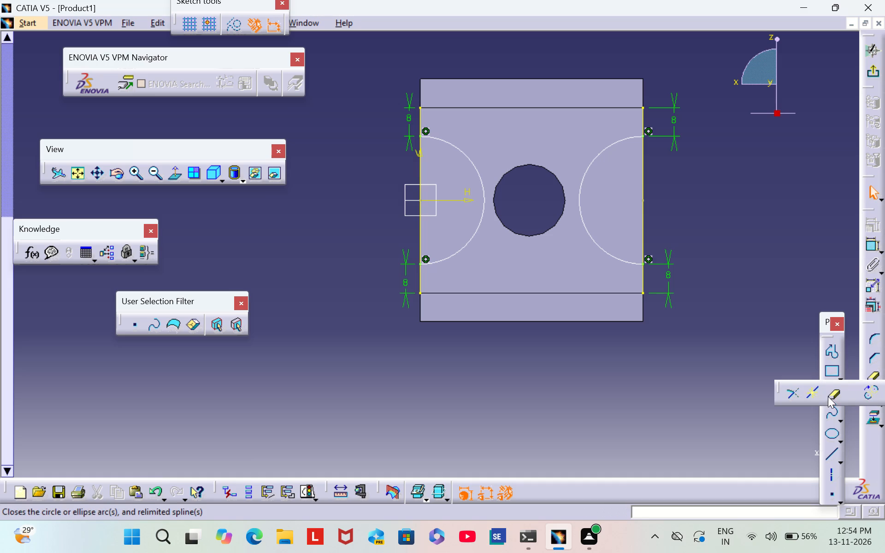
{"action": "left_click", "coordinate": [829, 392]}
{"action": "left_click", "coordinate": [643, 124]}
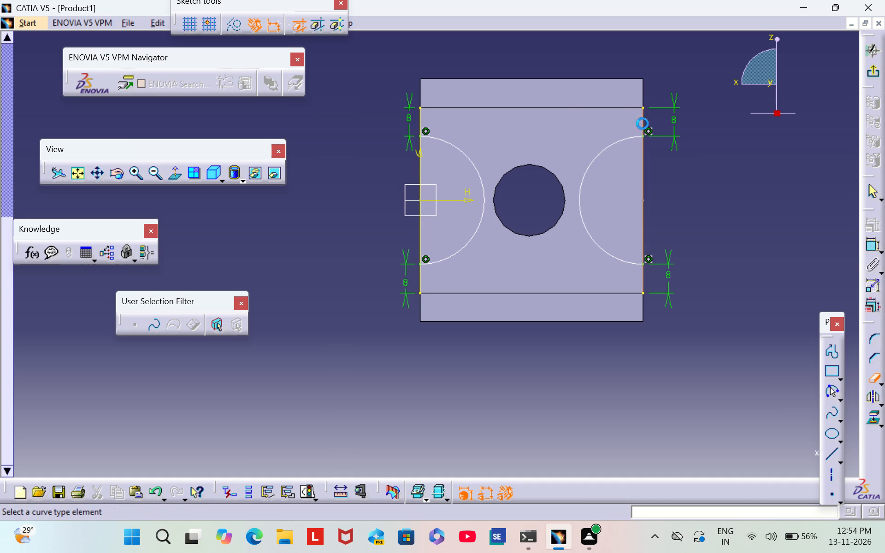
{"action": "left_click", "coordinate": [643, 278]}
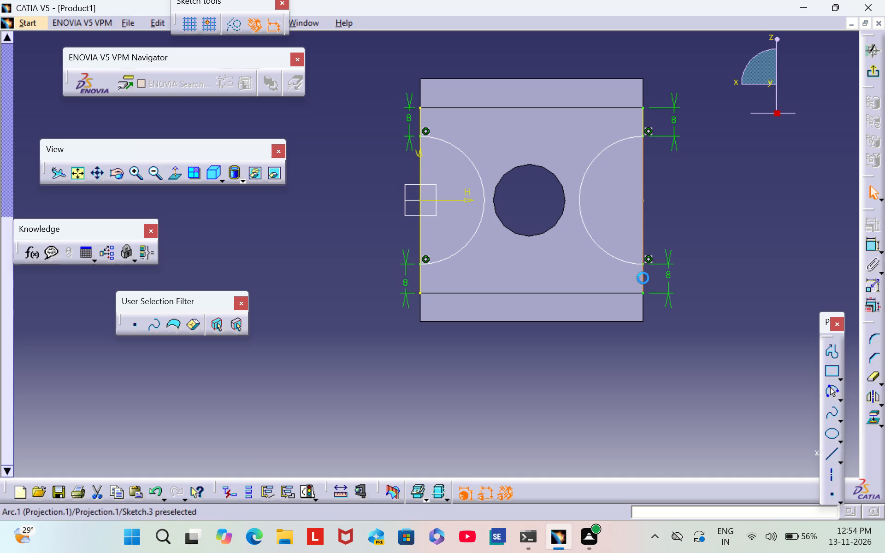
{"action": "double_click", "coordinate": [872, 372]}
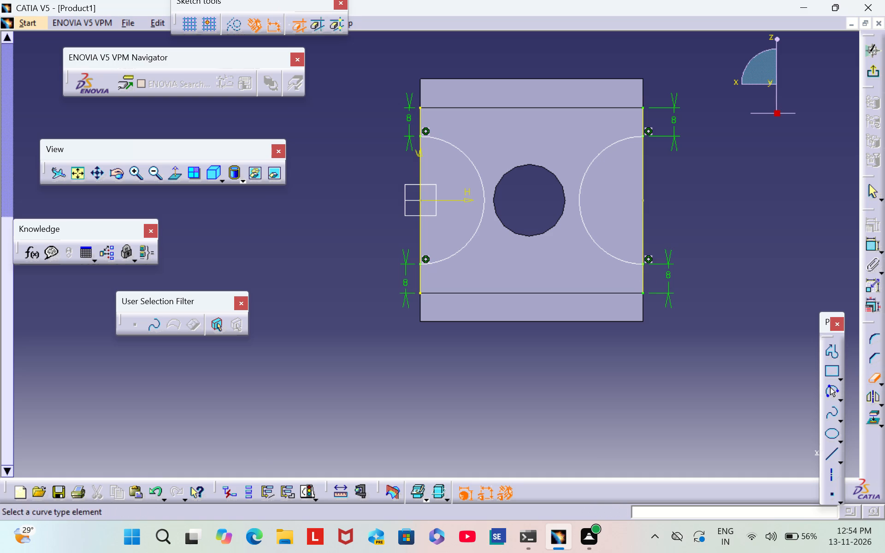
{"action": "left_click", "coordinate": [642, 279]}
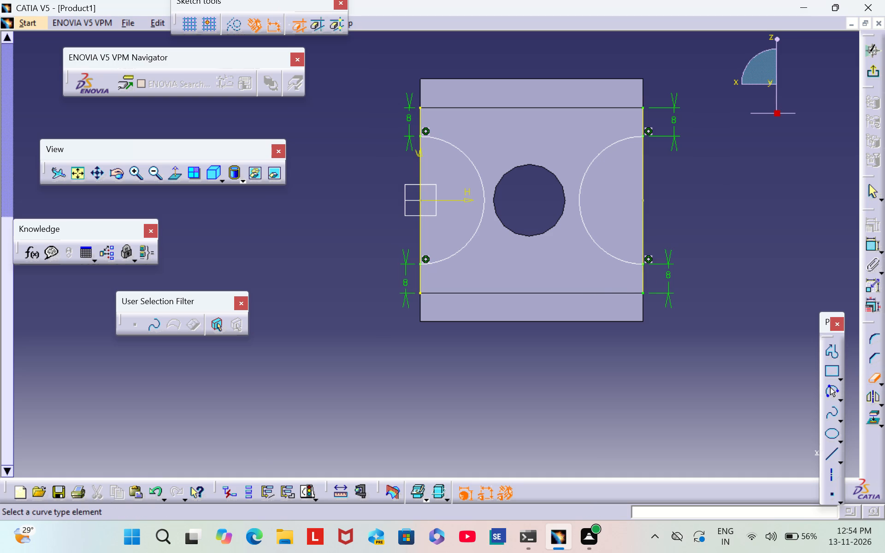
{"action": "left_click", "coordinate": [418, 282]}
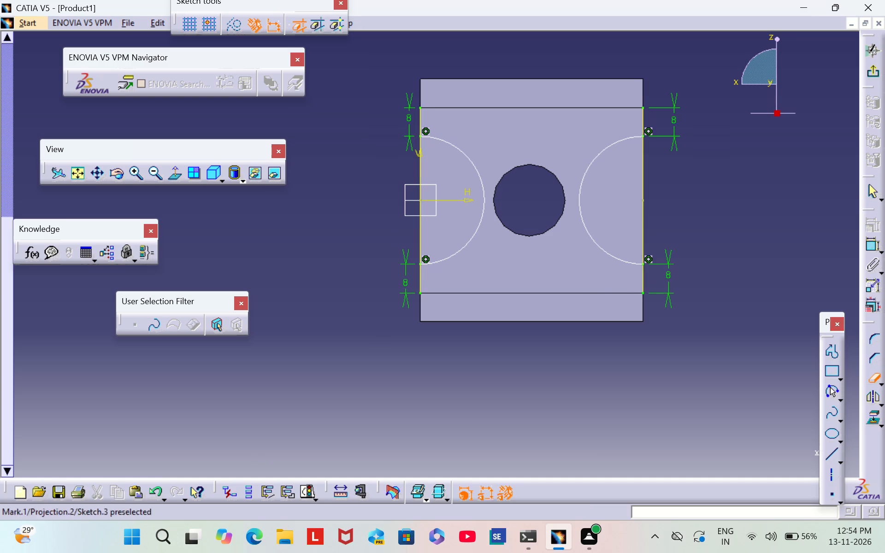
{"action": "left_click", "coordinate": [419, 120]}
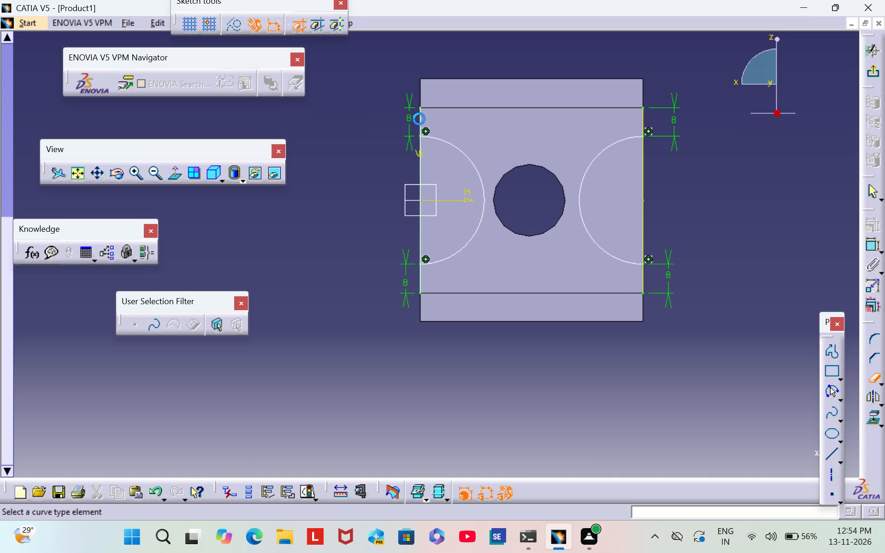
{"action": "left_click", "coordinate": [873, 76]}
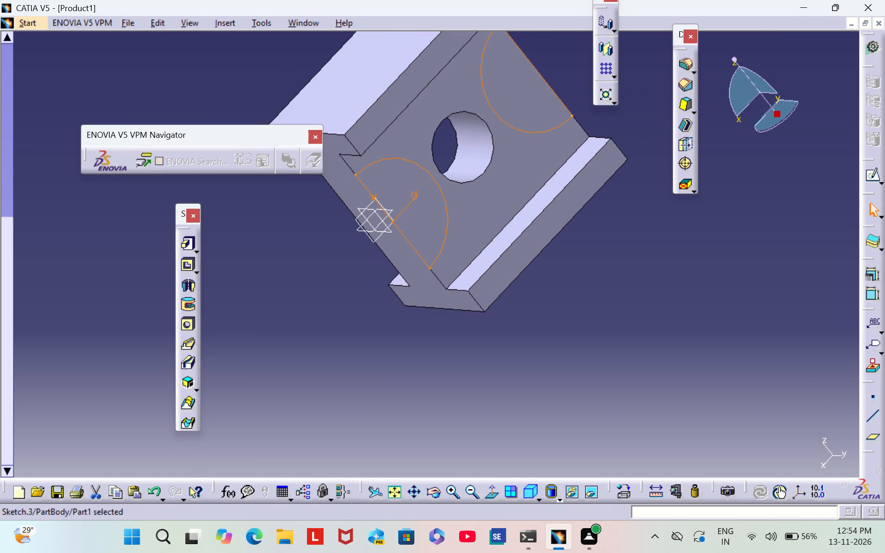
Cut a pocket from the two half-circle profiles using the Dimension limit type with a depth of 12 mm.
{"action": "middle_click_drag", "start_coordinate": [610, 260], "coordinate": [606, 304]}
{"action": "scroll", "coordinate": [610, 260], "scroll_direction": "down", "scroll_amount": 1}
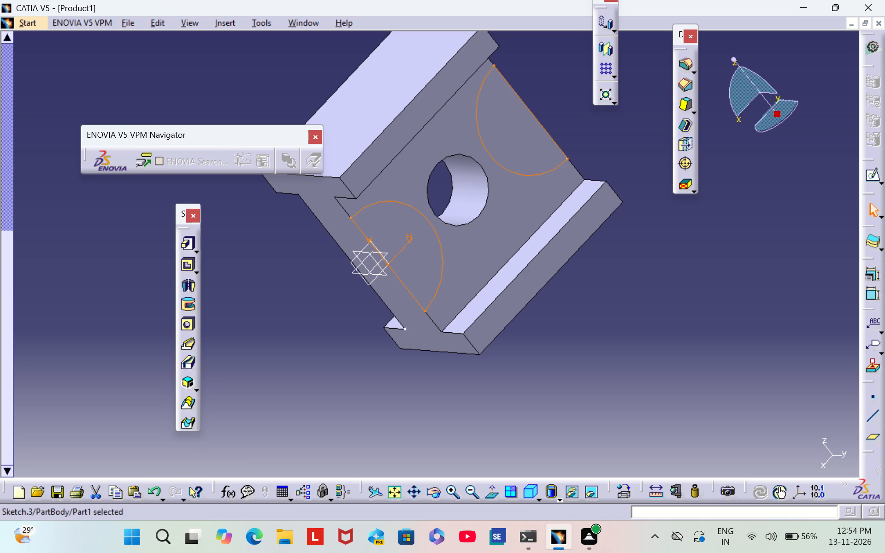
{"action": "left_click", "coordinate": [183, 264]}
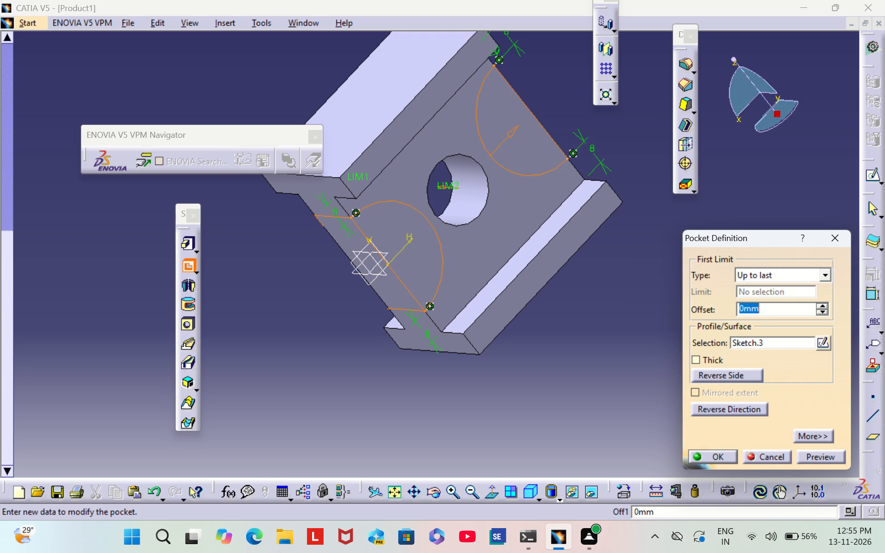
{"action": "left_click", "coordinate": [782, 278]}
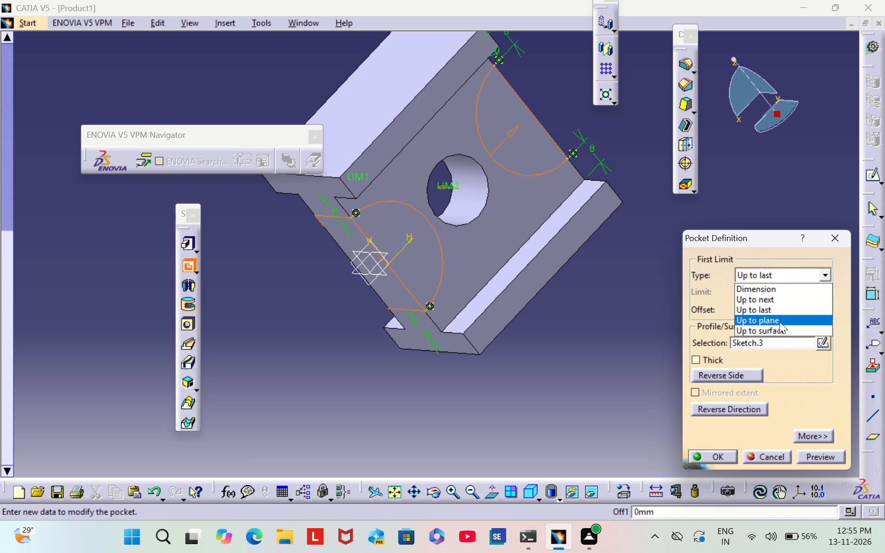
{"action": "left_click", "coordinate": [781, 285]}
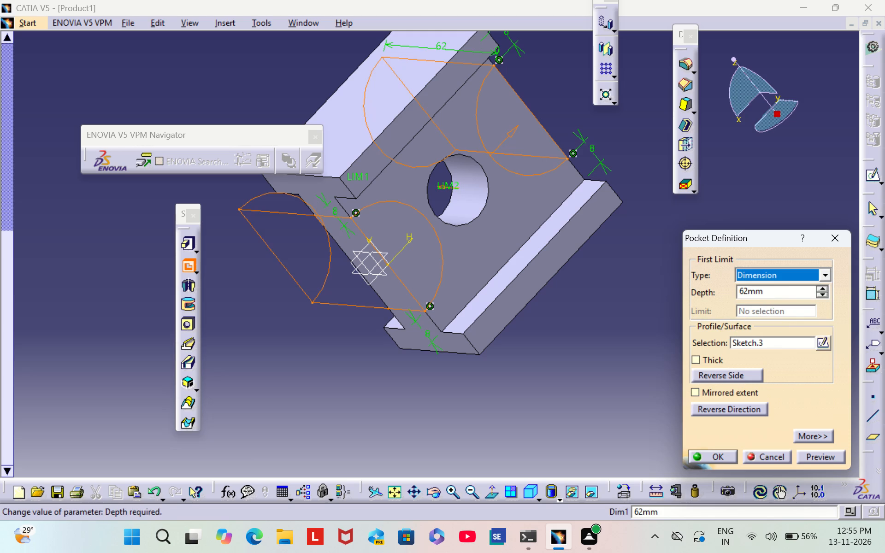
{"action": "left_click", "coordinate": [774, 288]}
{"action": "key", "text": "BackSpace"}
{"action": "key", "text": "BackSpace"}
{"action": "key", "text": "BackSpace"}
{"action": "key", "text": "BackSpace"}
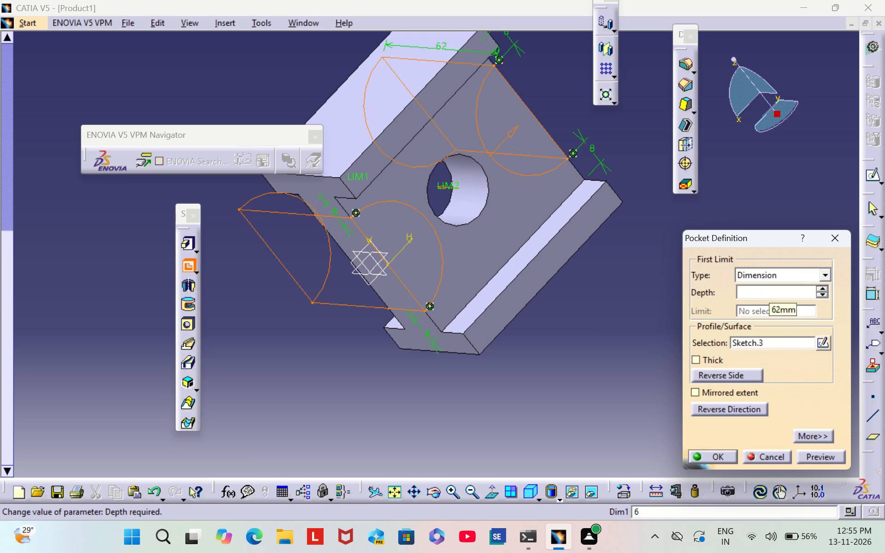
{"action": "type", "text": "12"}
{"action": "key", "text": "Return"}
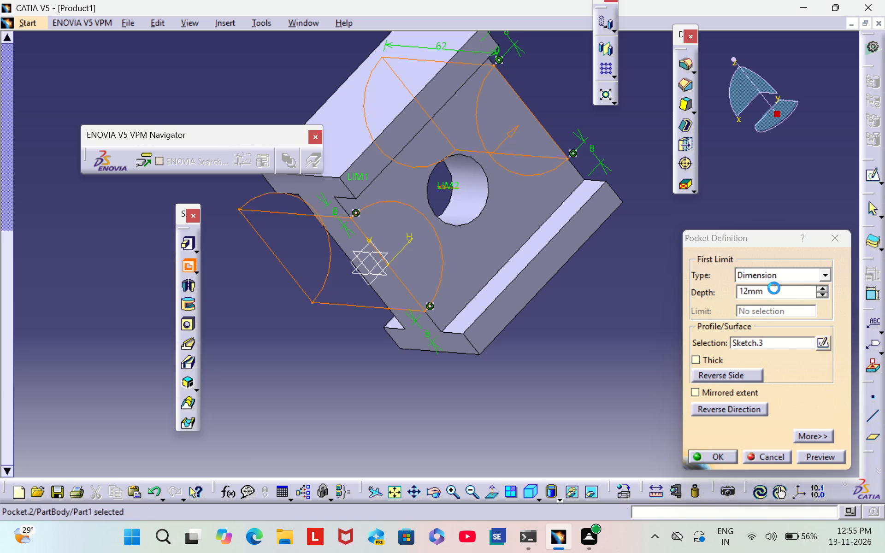
Inspect the half-circle end cutouts from several angles and check the pocket's definition.
{"action": "left_click", "coordinate": [636, 360]}
{"action": "scroll", "coordinate": [283, 288], "scroll_direction": "down", "scroll_amount": 1}
{"action": "middle_click_drag", "start_coordinate": [283, 287], "coordinate": [473, 225]}
{"action": "right_click_drag", "start_coordinate": [283, 286], "coordinate": [473, 225]}
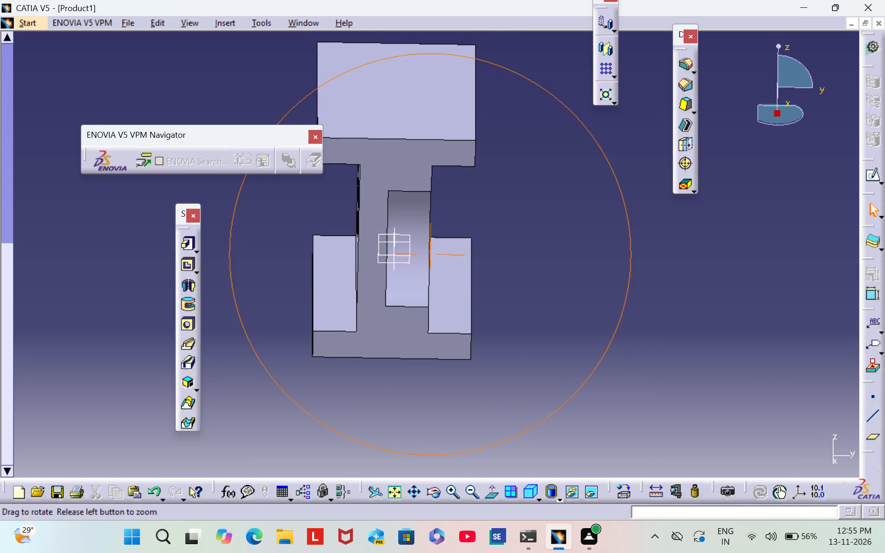
{"action": "middle_click_drag", "start_coordinate": [473, 225], "coordinate": [411, 233]}
{"action": "right_click_drag", "start_coordinate": [473, 225], "coordinate": [411, 233]}
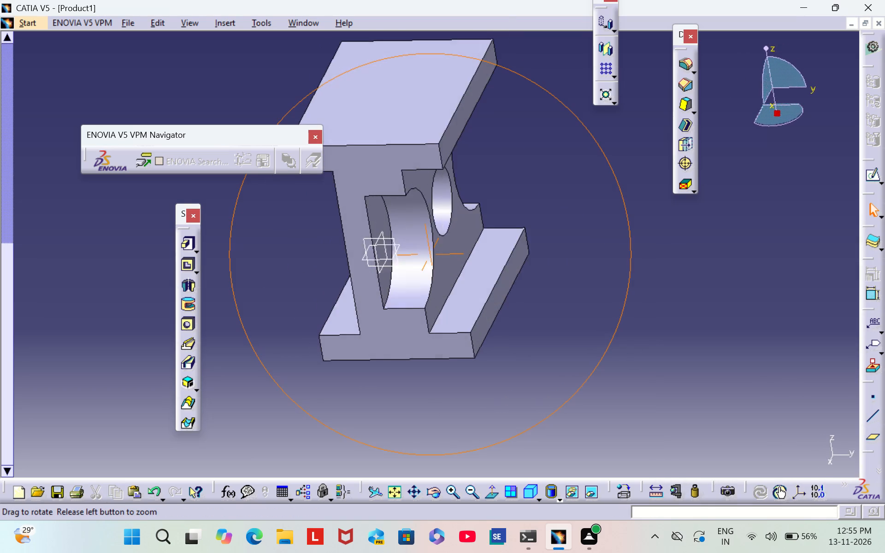
{"action": "right_click_drag", "start_coordinate": [411, 233], "coordinate": [375, 244]}
{"action": "middle_click_drag", "start_coordinate": [411, 233], "coordinate": [375, 244]}
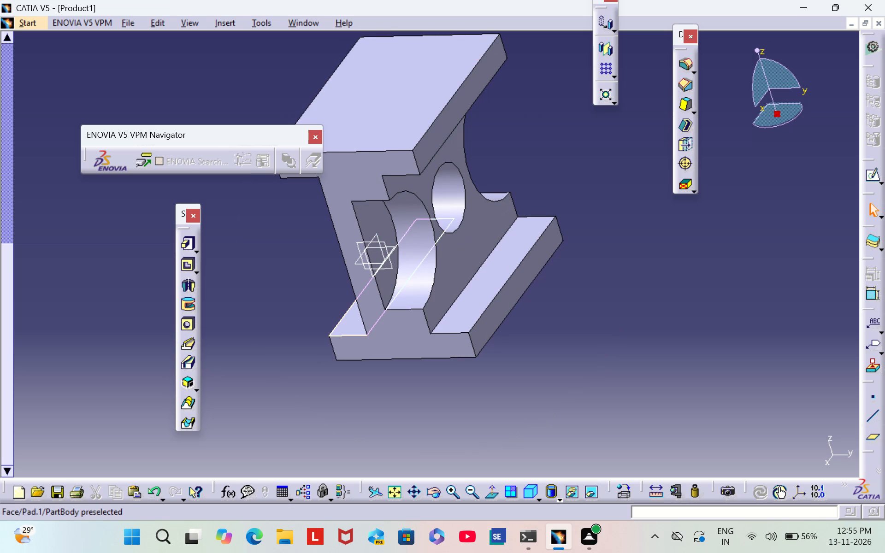
{"action": "middle_click_drag", "start_coordinate": [349, 315], "coordinate": [291, 316]}
{"action": "right_click_drag", "start_coordinate": [349, 314], "coordinate": [291, 316]}
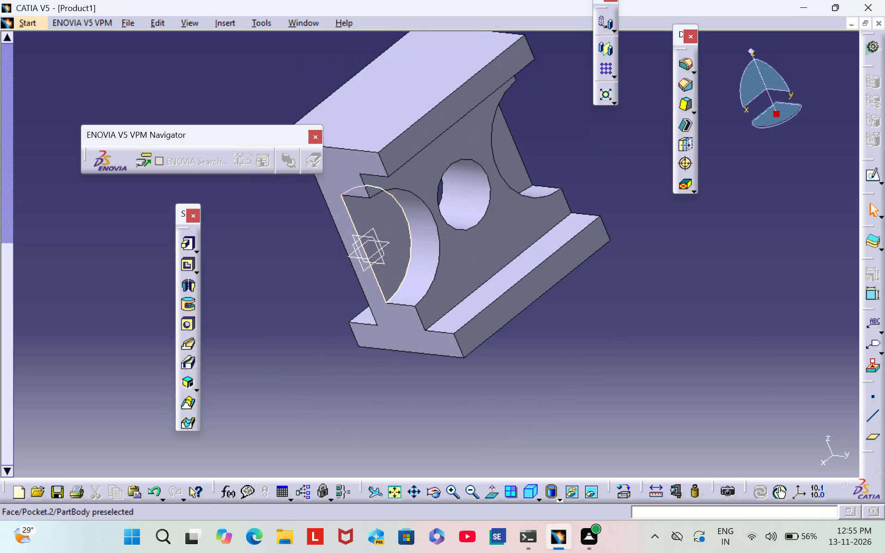
{"action": "double_click", "coordinate": [423, 221]}
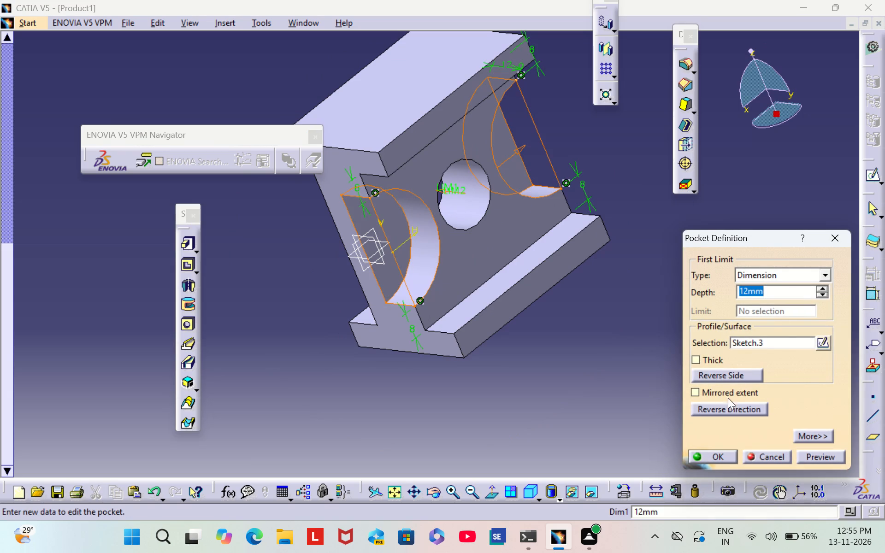
{"action": "left_click", "coordinate": [826, 238]}
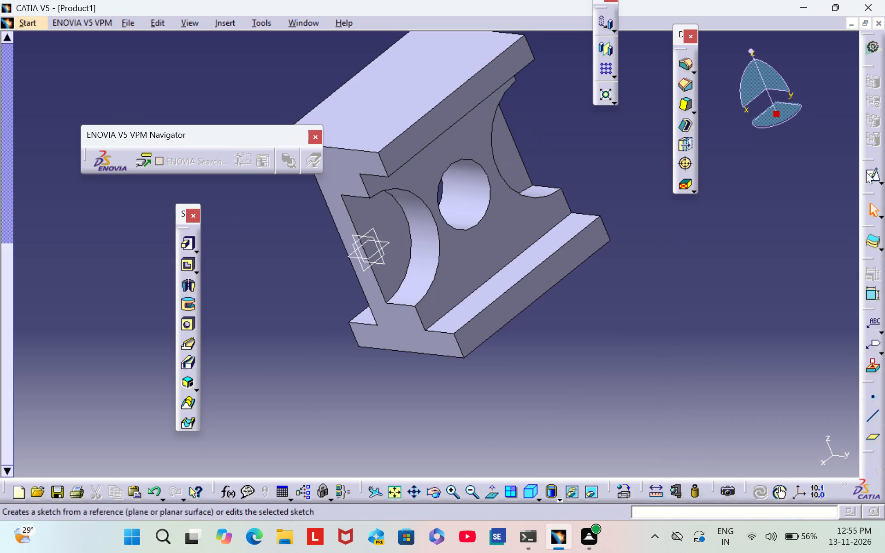
Undo the 12 mm pocket and the sketch containing the two half-circle profiles.
{"action": "left_click", "coordinate": [866, 172]}
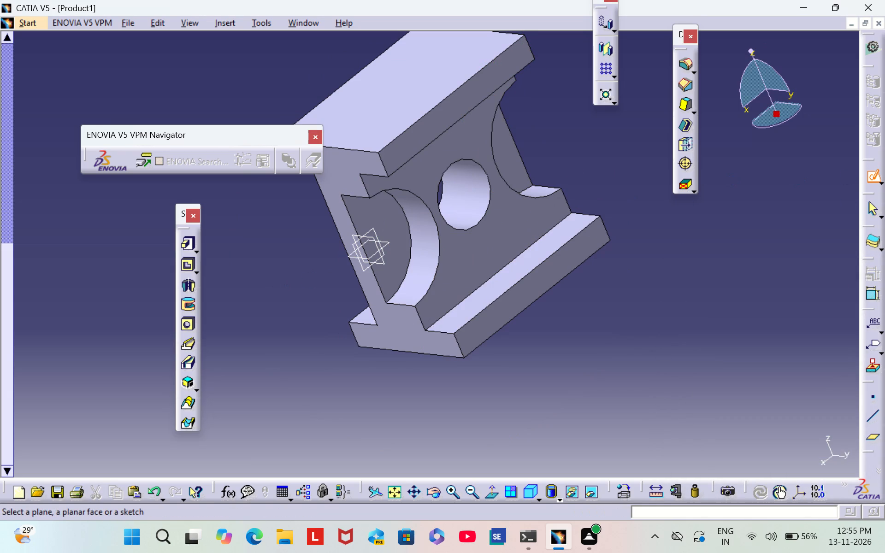
{"action": "key", "text": "ctrl+z"}
{"action": "key", "text": "ctrl+z"}
{"action": "key", "text": "ctrl+z"}
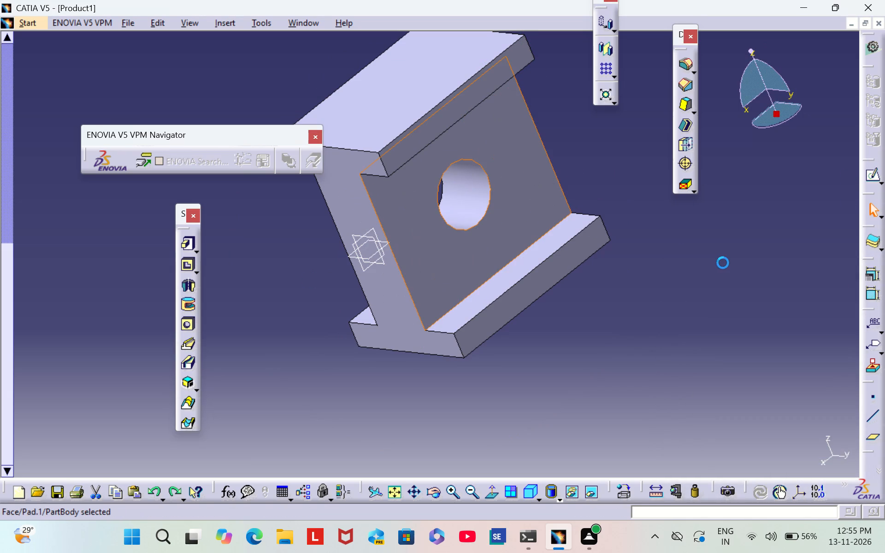
On the web face, sketch a three-point arc of about 28 mm radius between the flanges' inner edges at the origin-side end.
{"action": "left_click", "coordinate": [878, 176]}
{"action": "left_click", "coordinate": [849, 188]}
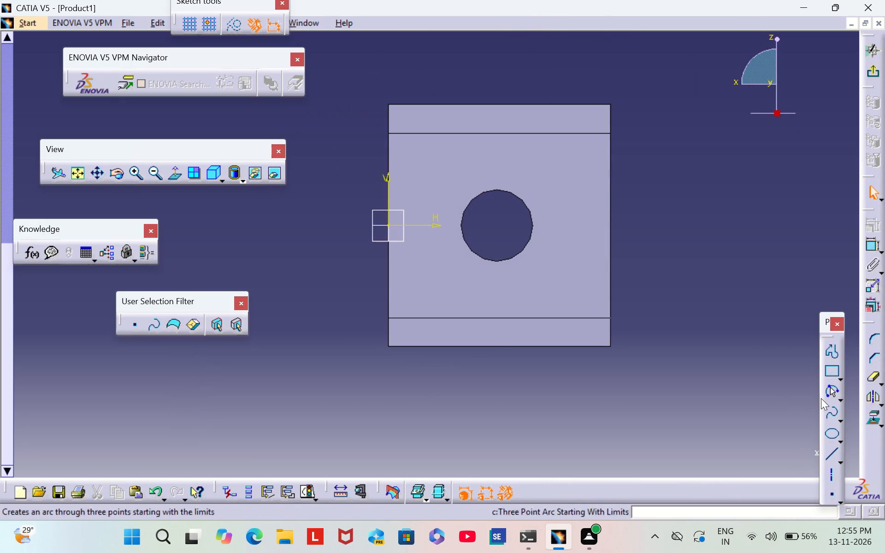
{"action": "left_click", "coordinate": [832, 392]}
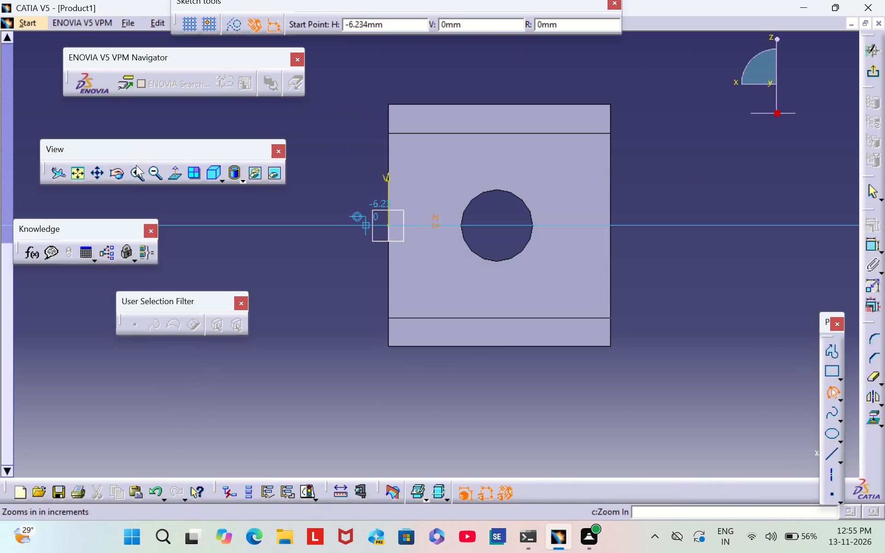
{"action": "left_click", "coordinate": [387, 132]}
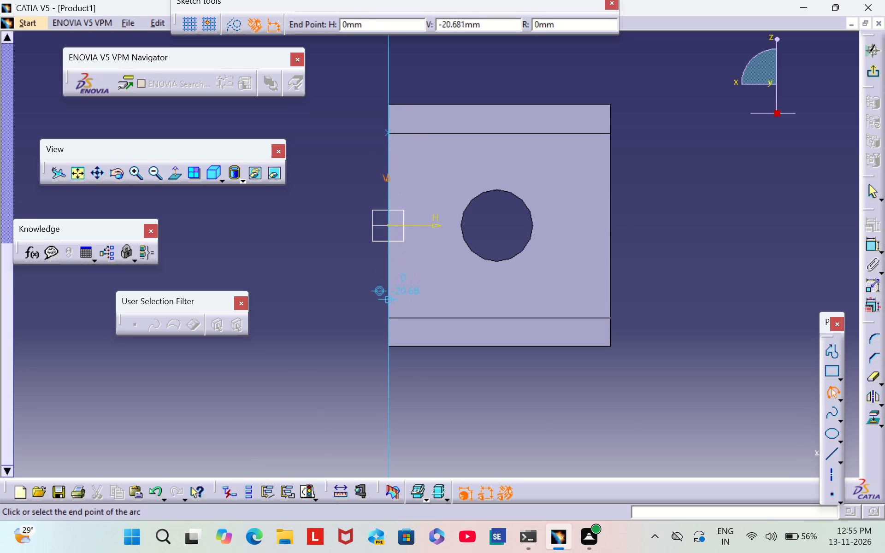
{"action": "left_click", "coordinate": [386, 318]}
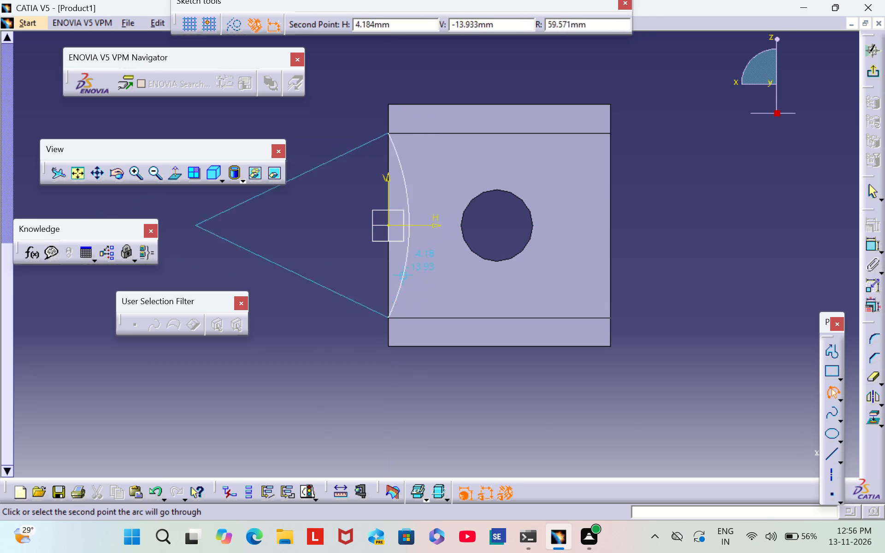
{"action": "left_click", "coordinate": [448, 224]}
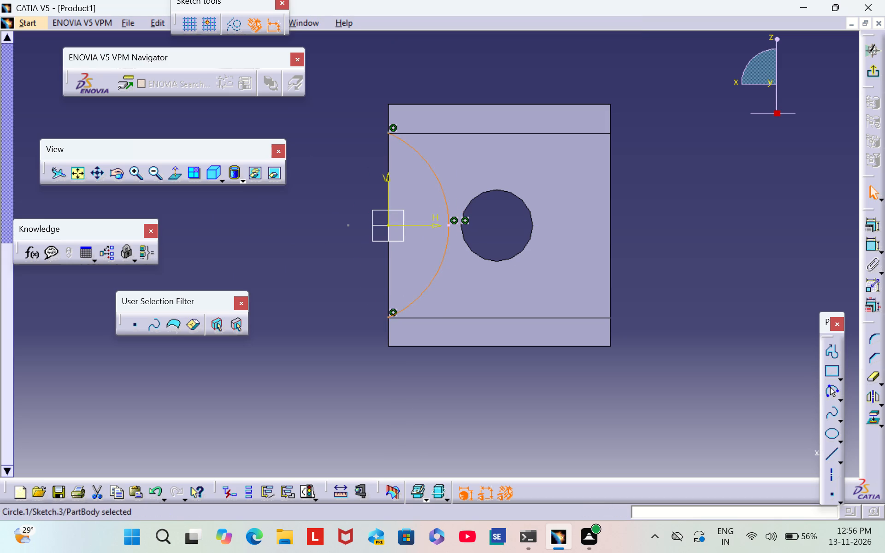
Dimension the new arc's radius.
{"action": "left_click", "coordinate": [869, 249]}
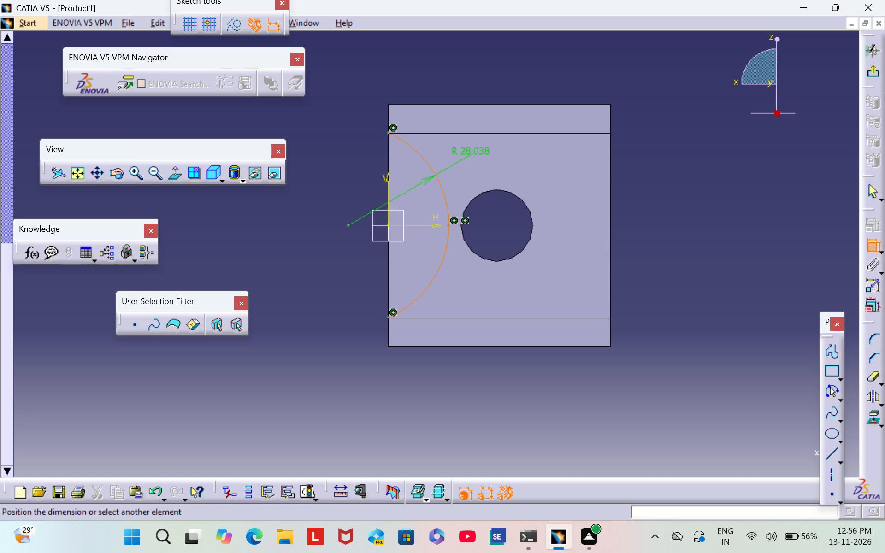
{"action": "left_click", "coordinate": [469, 154]}
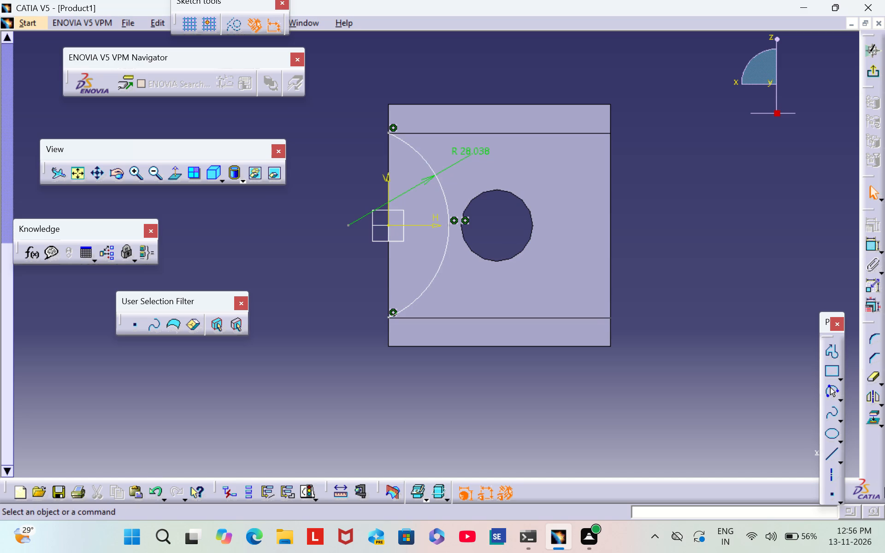
Project the web's origin-side end edge into the sketch and exit the sketch.
{"action": "left_click", "coordinate": [869, 421]}
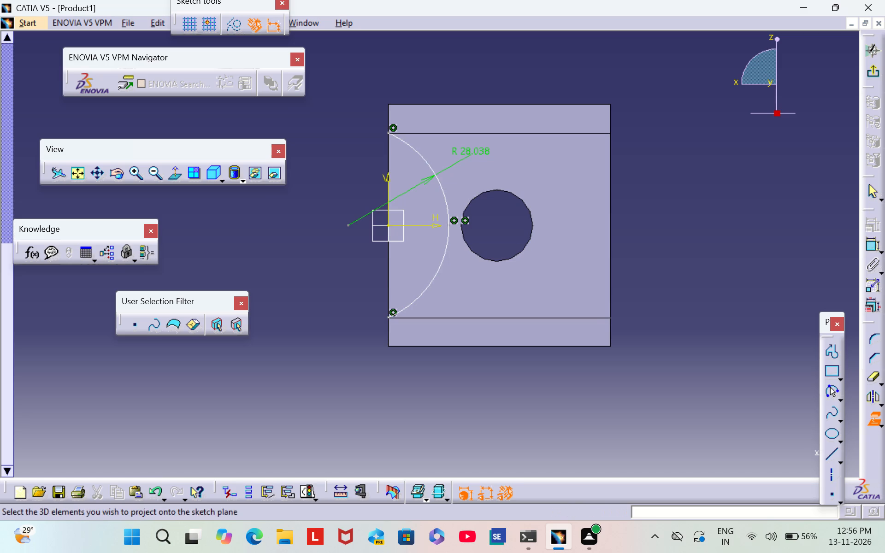
{"action": "left_click", "coordinate": [388, 271]}
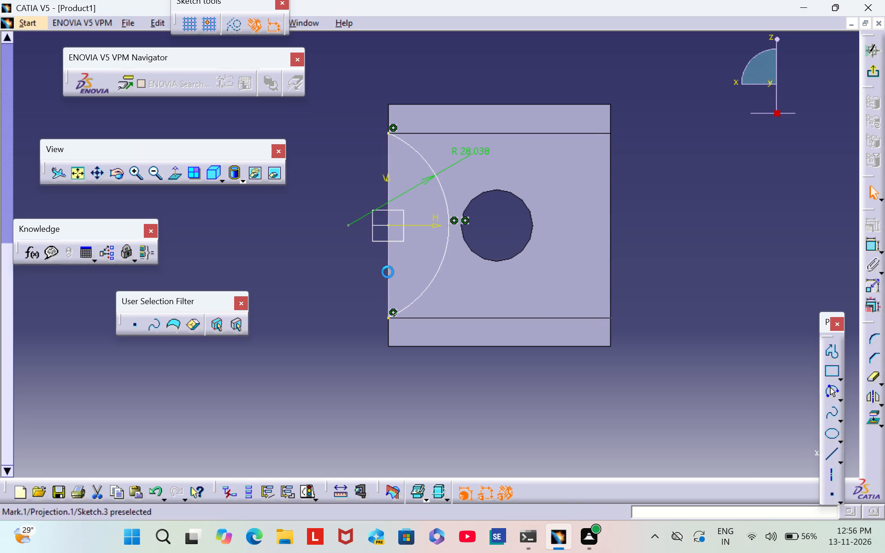
{"action": "left_click", "coordinate": [767, 251]}
{"action": "left_click", "coordinate": [872, 72]}
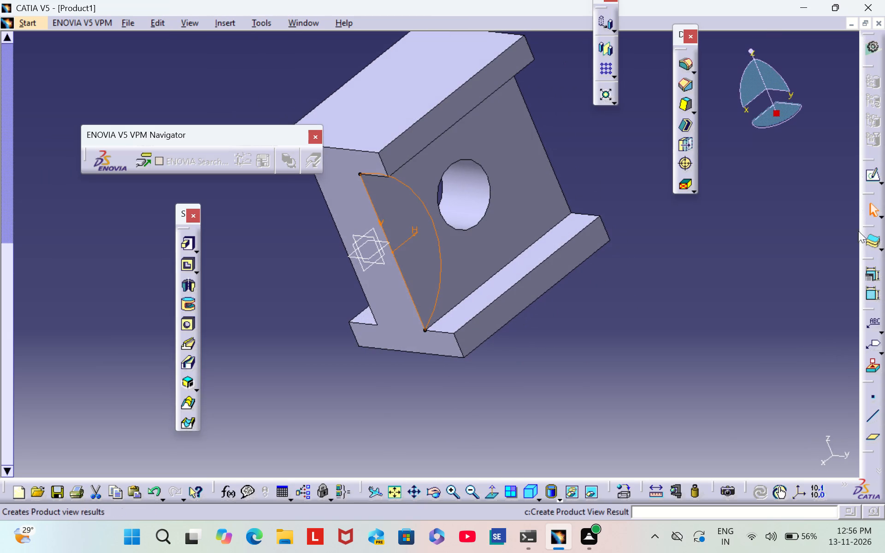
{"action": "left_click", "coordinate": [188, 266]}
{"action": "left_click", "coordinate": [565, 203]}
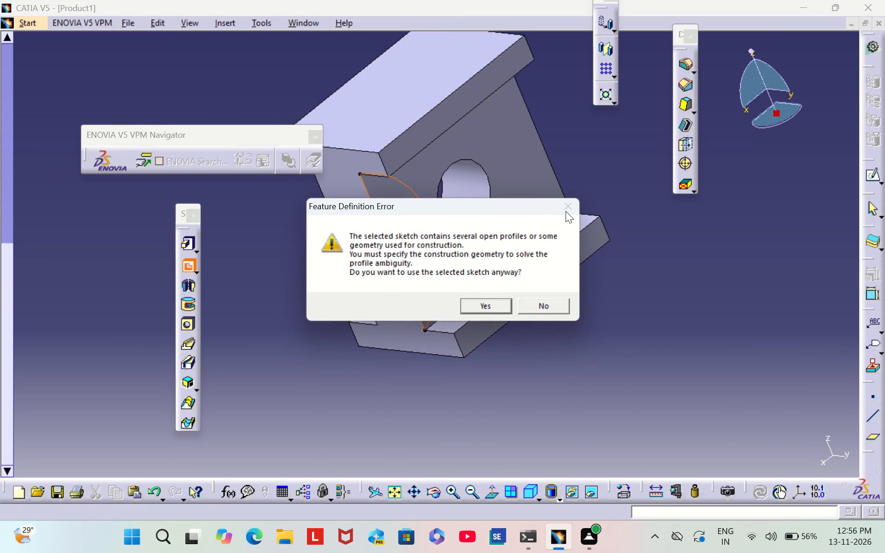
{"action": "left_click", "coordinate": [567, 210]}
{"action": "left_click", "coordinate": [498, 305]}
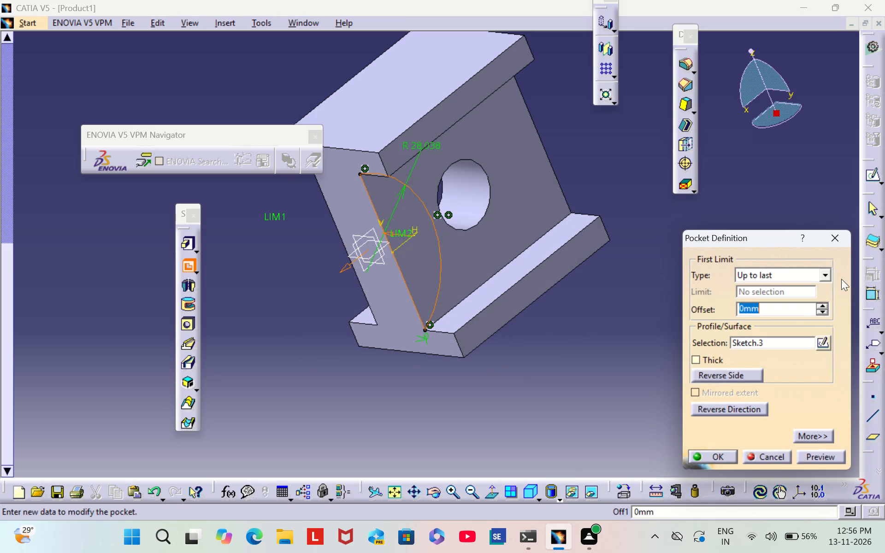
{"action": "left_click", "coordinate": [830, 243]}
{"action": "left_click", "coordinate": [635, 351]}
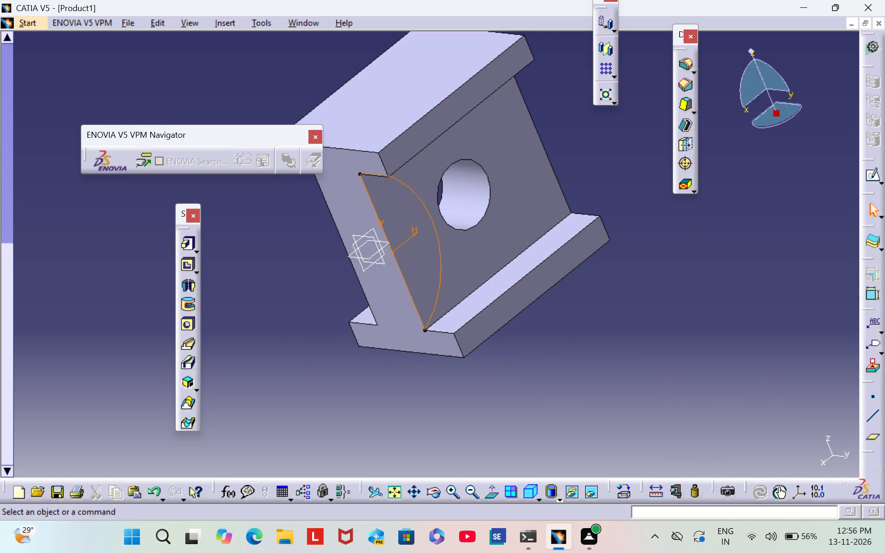
Reopen the arc sketch on the web face and delete the projected web end edge.
{"action": "left_click", "coordinate": [870, 182]}
{"action": "left_click", "coordinate": [439, 292]}
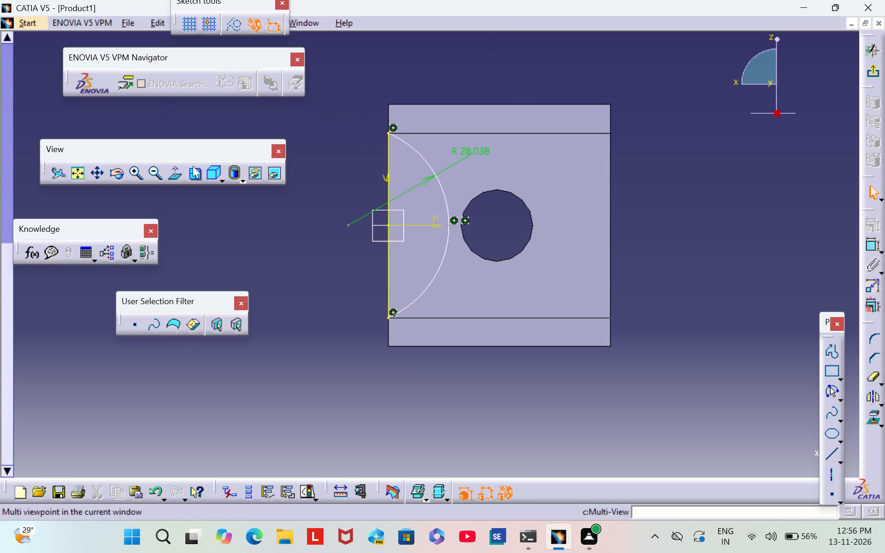
{"action": "triple_click", "coordinate": [135, 173]}
{"action": "triple_click", "coordinate": [135, 173]}
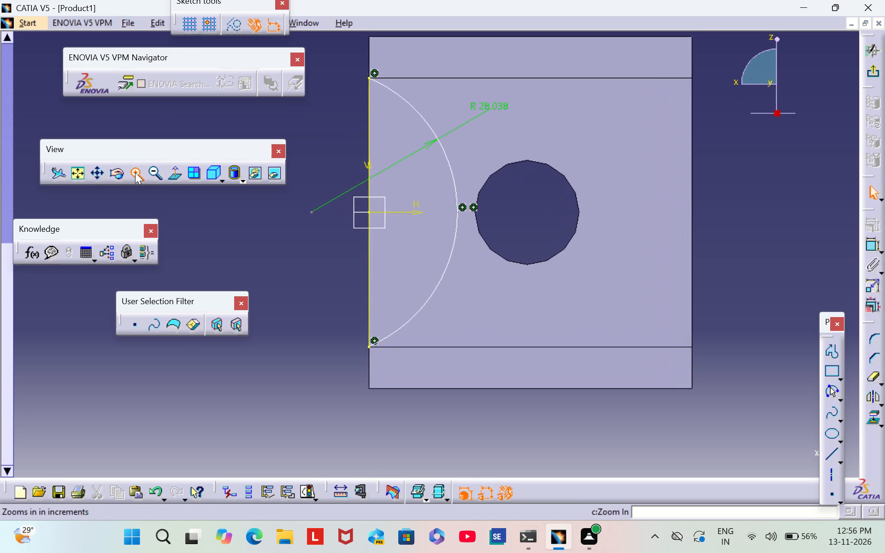
{"action": "triple_click", "coordinate": [135, 172]}
{"action": "triple_click", "coordinate": [135, 172]}
{"action": "double_click", "coordinate": [135, 172]}
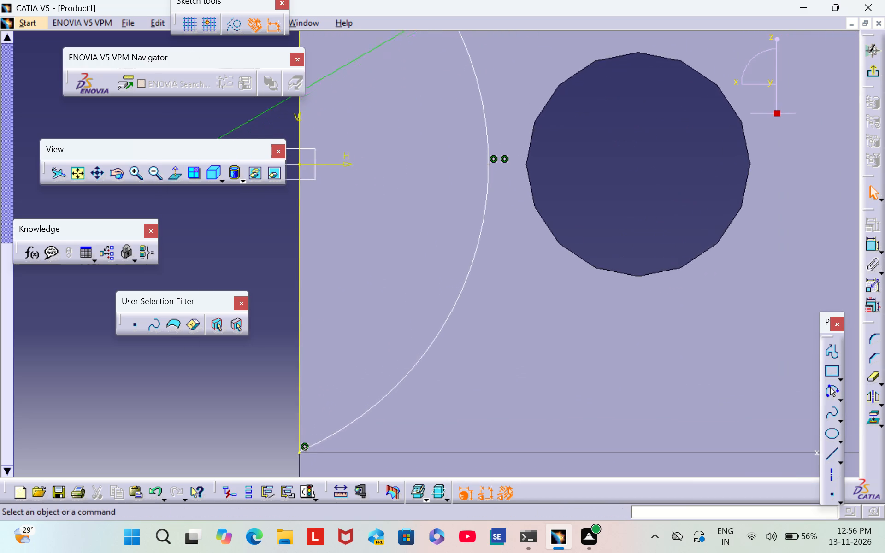
{"action": "scroll", "coordinate": [331, 391], "scroll_direction": "down", "scroll_amount": 1}
{"action": "middle_click_drag", "start_coordinate": [331, 391], "coordinate": [471, 259]}
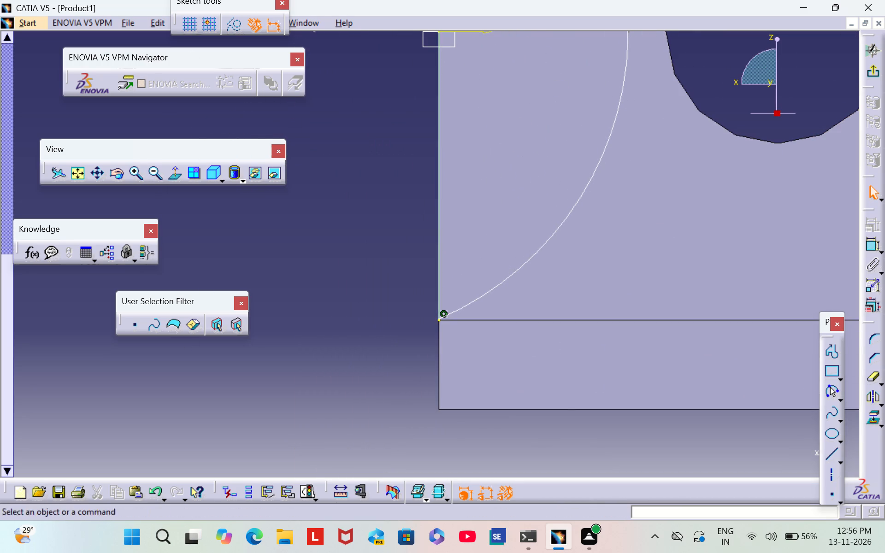
{"action": "right_click", "coordinate": [437, 248]}
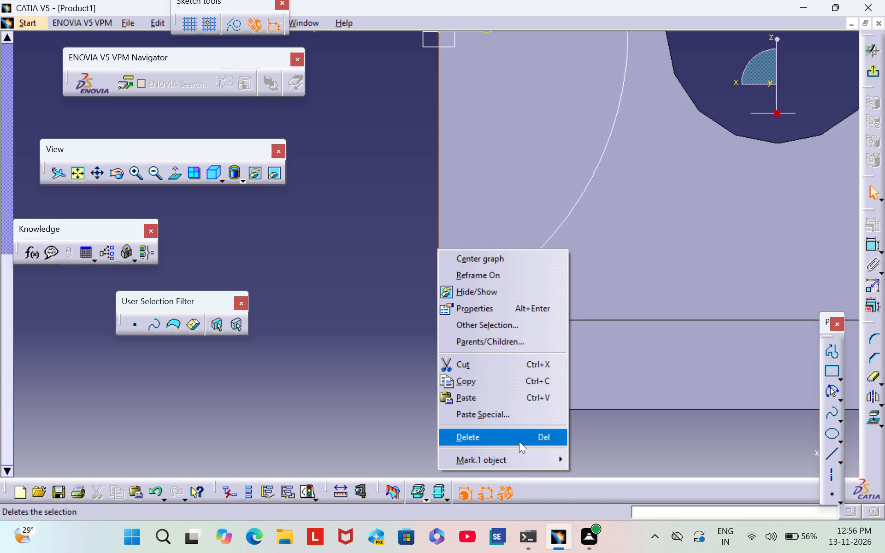
{"action": "left_click", "coordinate": [519, 441]}
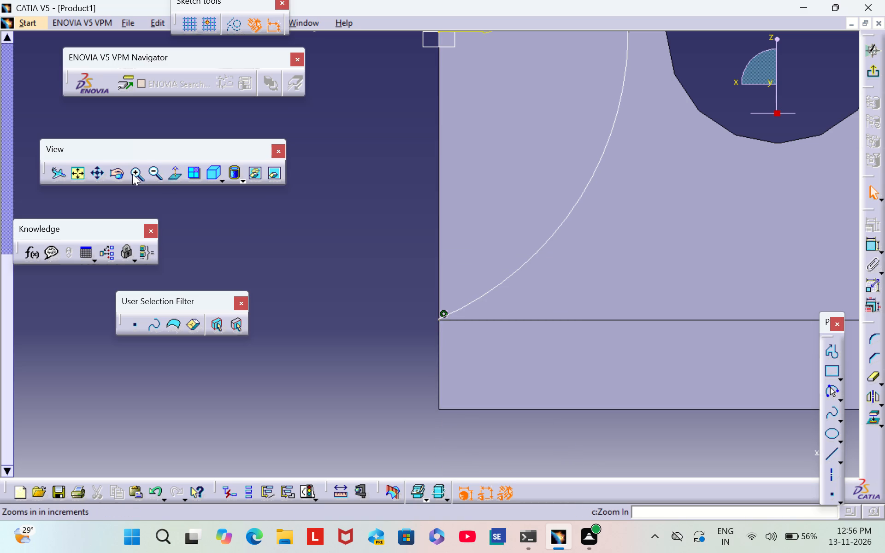
Make the arc's lower endpoint coincident with the corner where the lower flange's inner edge meets the web's end edge.
{"action": "triple_click", "coordinate": [132, 174]}
{"action": "triple_click", "coordinate": [131, 174]}
{"action": "triple_click", "coordinate": [131, 173]}
{"action": "left_click", "coordinate": [131, 173]}
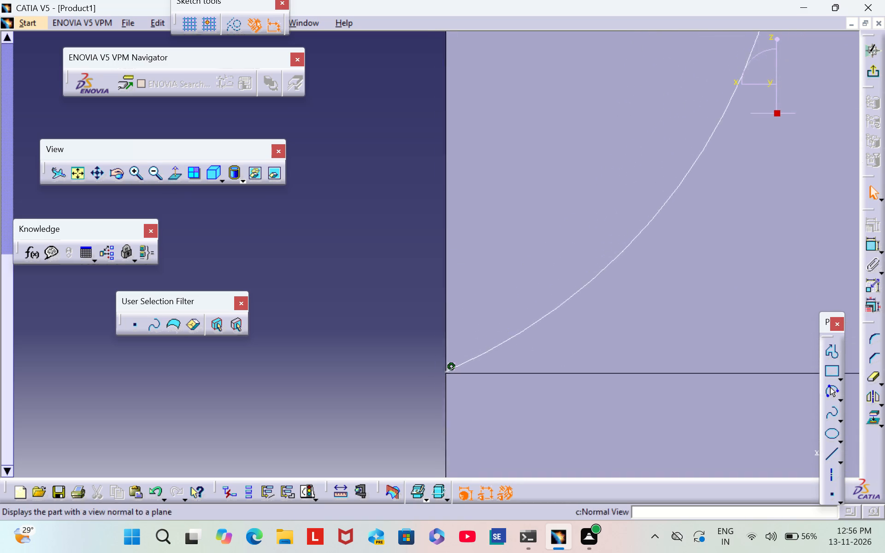
{"action": "middle_click_drag", "start_coordinate": [504, 314], "coordinate": [469, 177]}
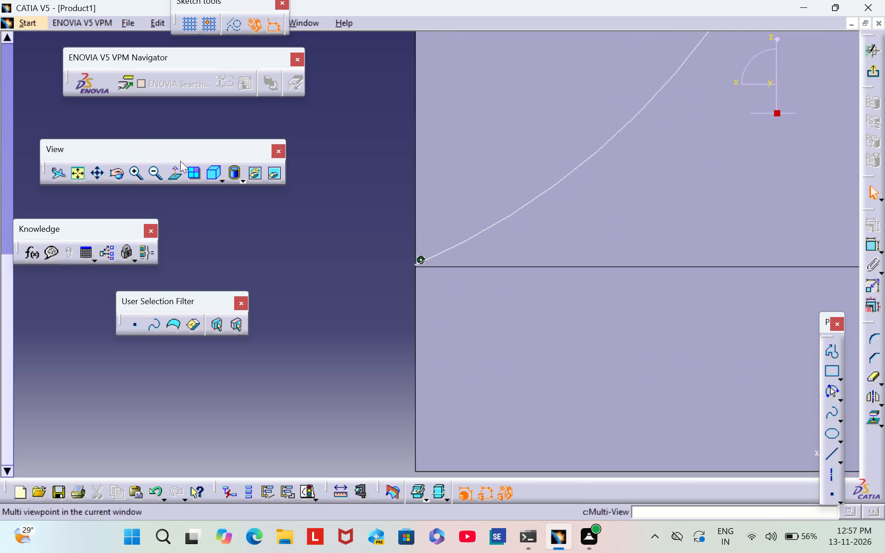
{"action": "triple_click", "coordinate": [138, 175]}
{"action": "triple_click", "coordinate": [138, 175]}
{"action": "triple_click", "coordinate": [138, 175]}
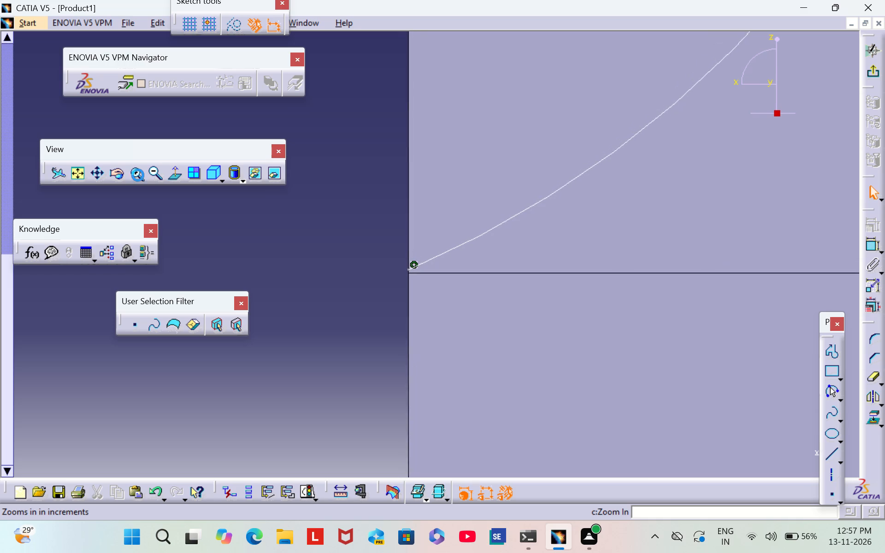
{"action": "triple_click", "coordinate": [138, 175]}
{"action": "double_click", "coordinate": [138, 175]}
{"action": "middle_click_drag", "start_coordinate": [403, 470], "coordinate": [403, 467]}
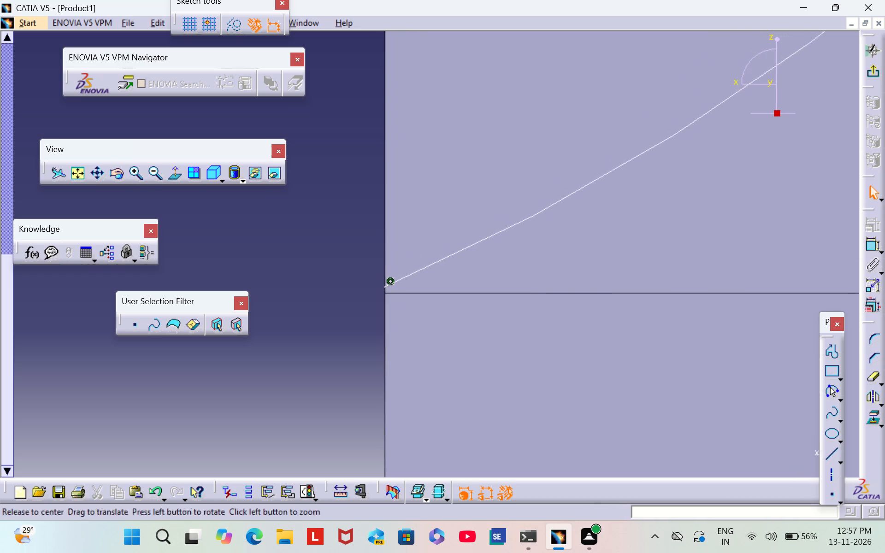
{"action": "middle_click_drag", "start_coordinate": [403, 467], "coordinate": [423, 368]}
{"action": "triple_click", "coordinate": [135, 177]}
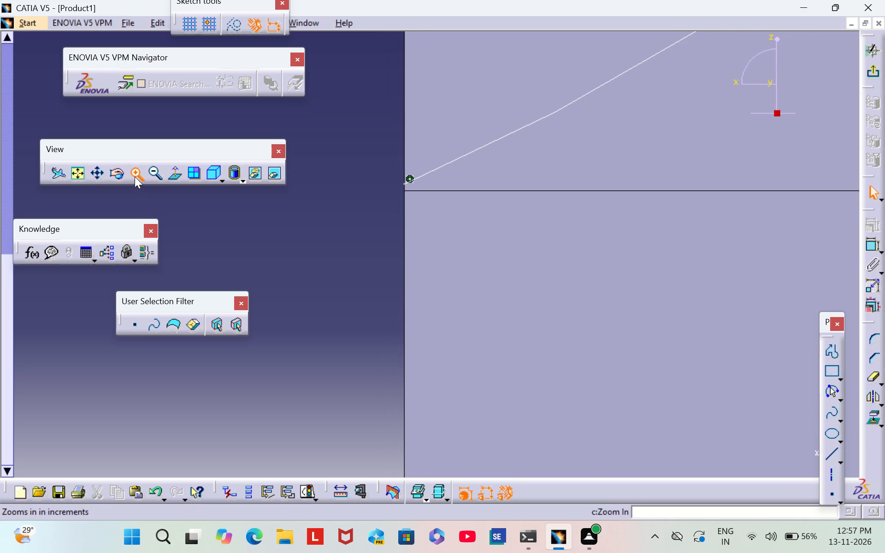
{"action": "triple_click", "coordinate": [135, 176]}
{"action": "double_click", "coordinate": [135, 176]}
{"action": "middle_click_drag", "start_coordinate": [464, 230], "coordinate": [478, 281]}
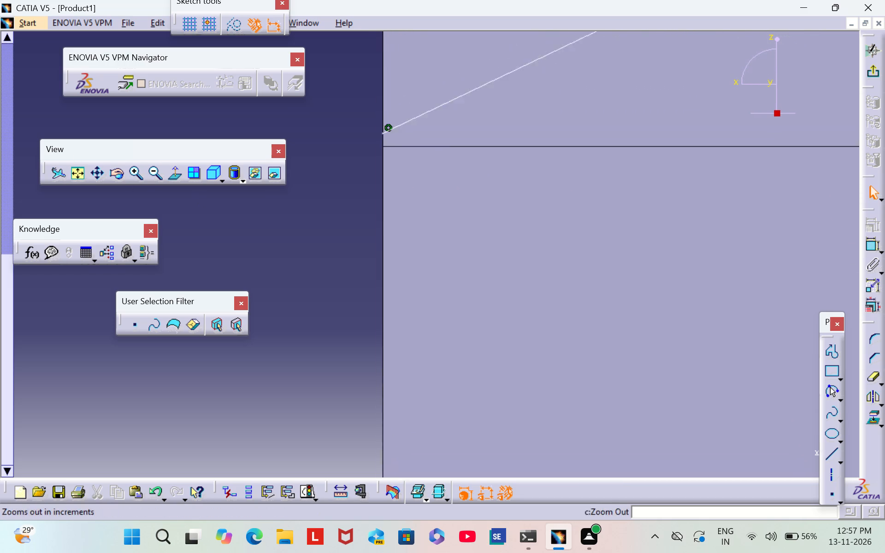
{"action": "middle_click_drag", "start_coordinate": [478, 281], "coordinate": [489, 316]}
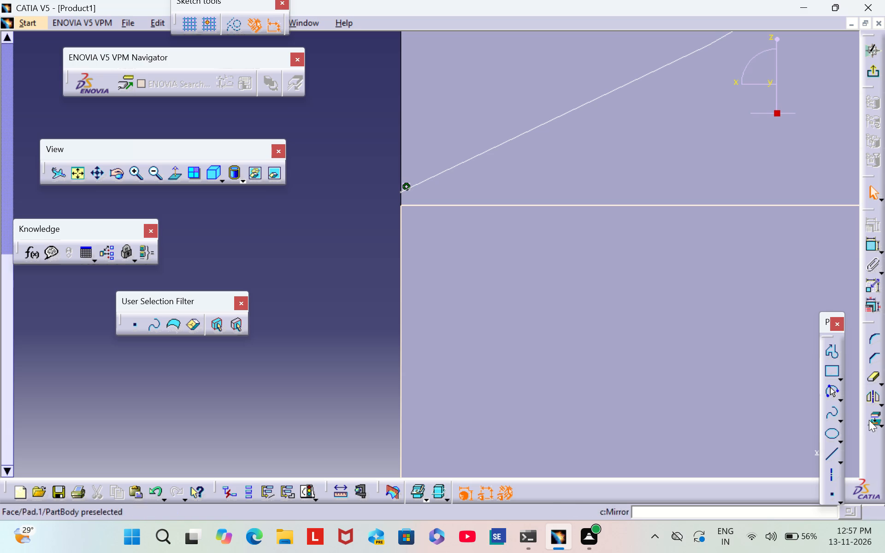
{"action": "double_click", "coordinate": [868, 246]}
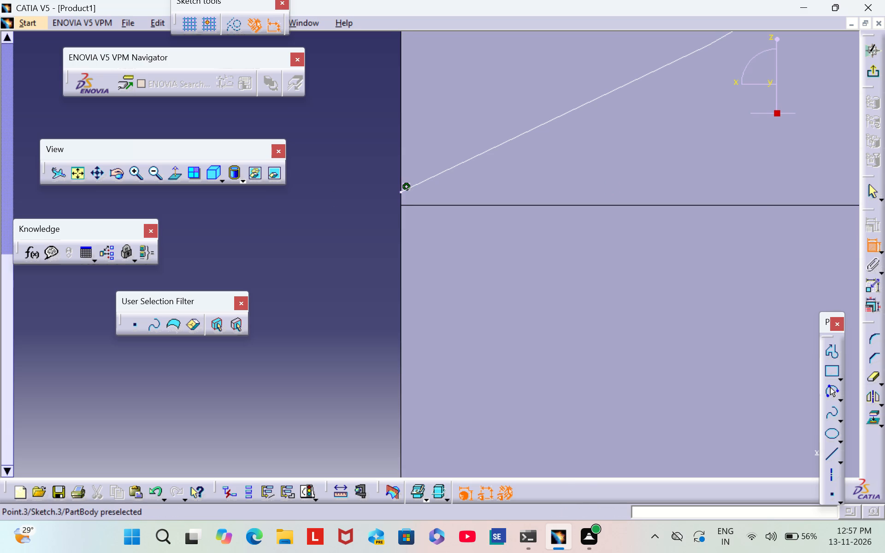
{"action": "left_click", "coordinate": [399, 191]}
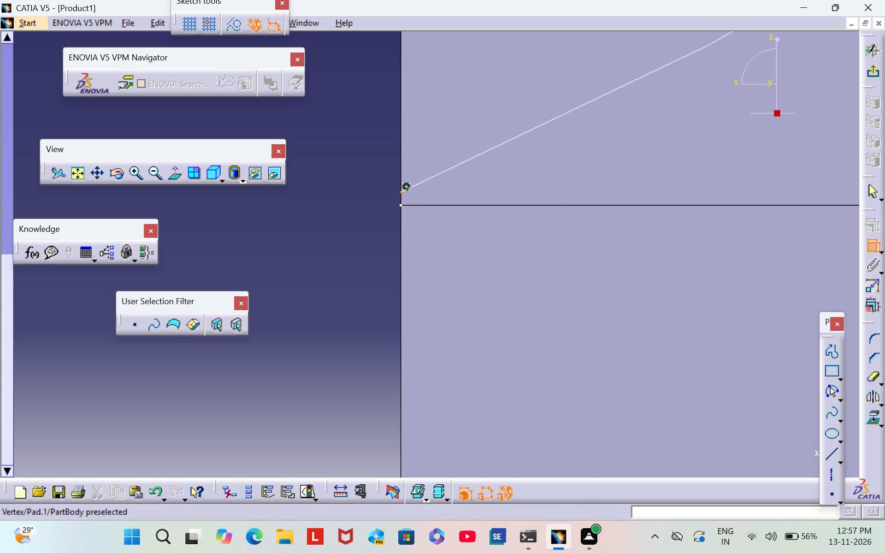
{"action": "left_click", "coordinate": [401, 205]}
{"action": "right_click", "coordinate": [400, 199]}
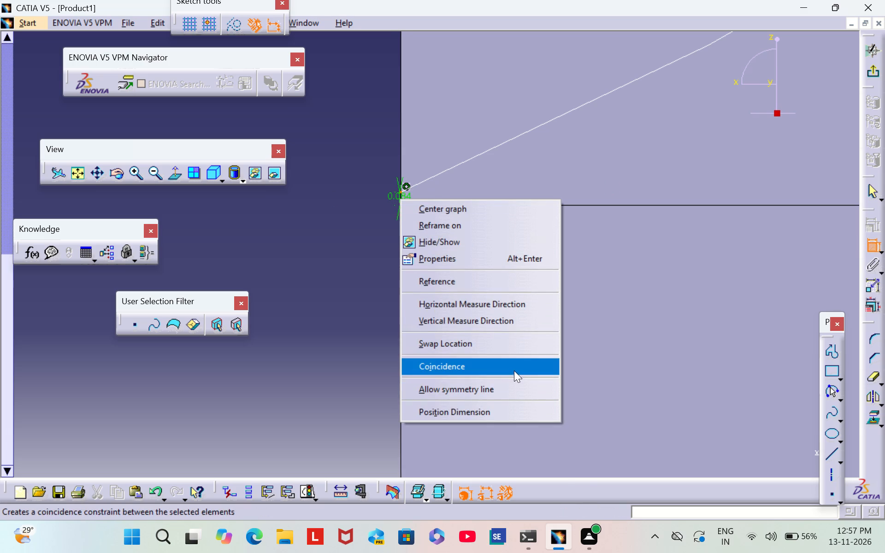
{"action": "left_click", "coordinate": [514, 368]}
Make the arc's upper endpoint coincident with the corner where the upper flange's inner edge meets the web's end edge.
{"action": "middle_click_drag", "start_coordinate": [513, 172], "coordinate": [541, 552]}
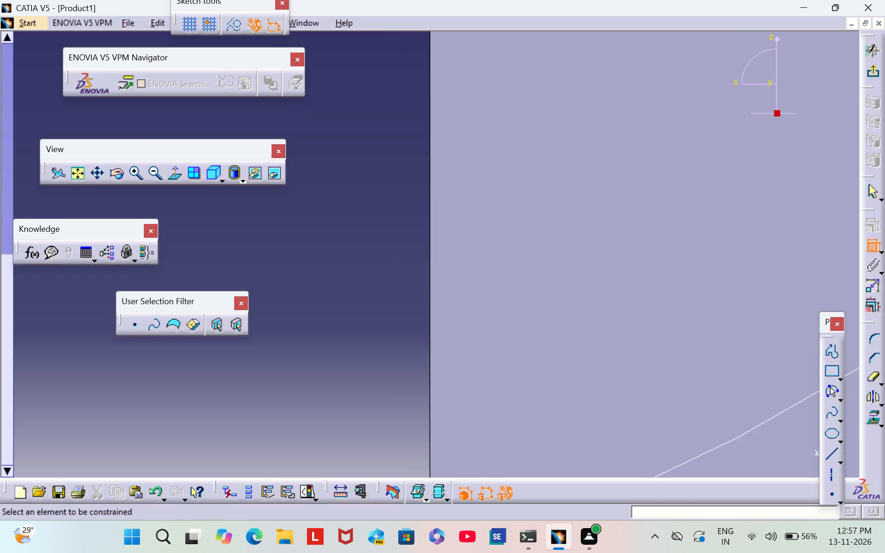
{"action": "triple_click", "coordinate": [155, 177]}
{"action": "triple_click", "coordinate": [155, 177]}
{"action": "triple_click", "coordinate": [155, 177]}
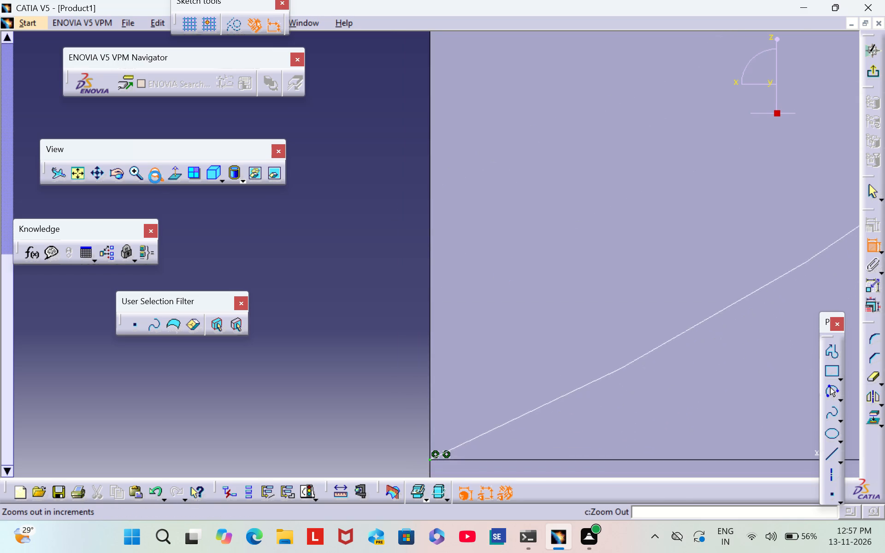
{"action": "triple_click", "coordinate": [155, 177]}
{"action": "triple_click", "coordinate": [155, 177]}
{"action": "triple_click", "coordinate": [155, 177]}
{"action": "triple_click", "coordinate": [155, 177]}
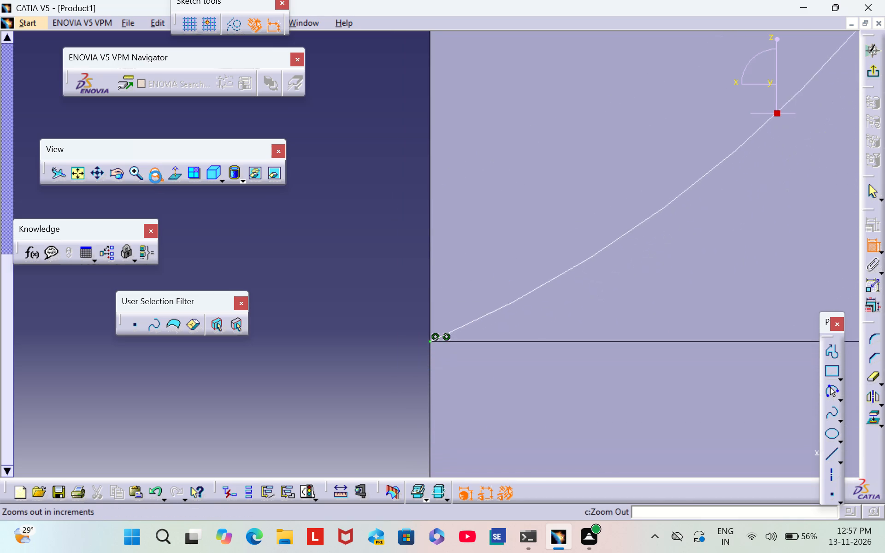
{"action": "left_click", "coordinate": [155, 177]}
{"action": "middle_click_drag", "start_coordinate": [555, 148], "coordinate": [644, 552]}
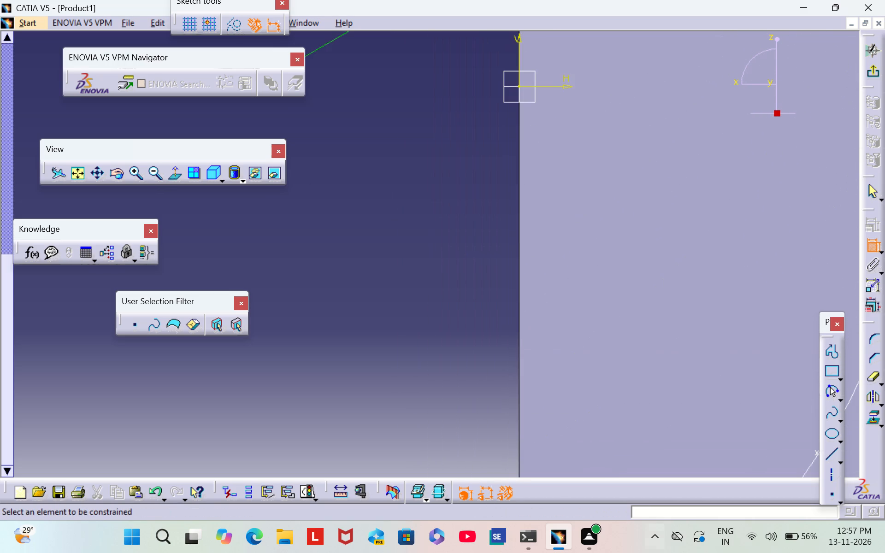
{"action": "middle_click_drag", "start_coordinate": [722, 178], "coordinate": [441, 552]}
{"action": "middle_click_drag", "start_coordinate": [334, 135], "coordinate": [470, 303]}
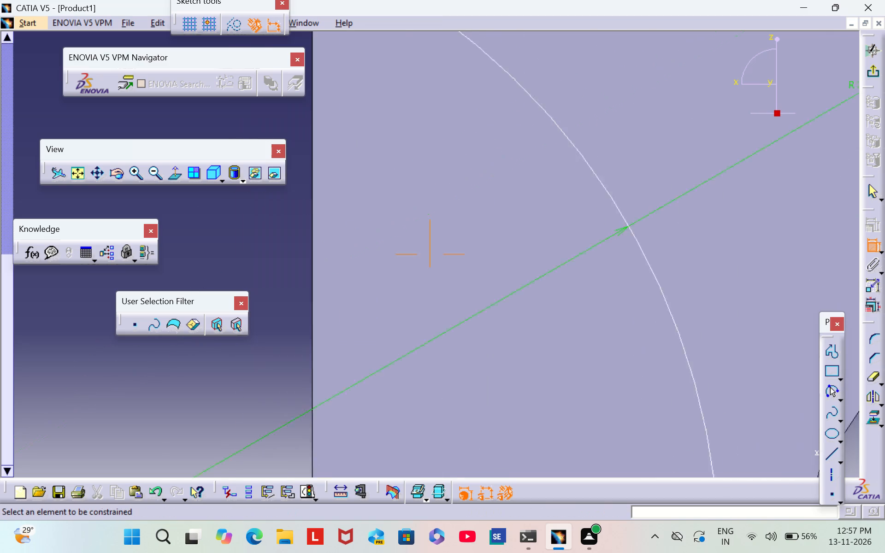
{"action": "middle_click_drag", "start_coordinate": [470, 303], "coordinate": [611, 431]}
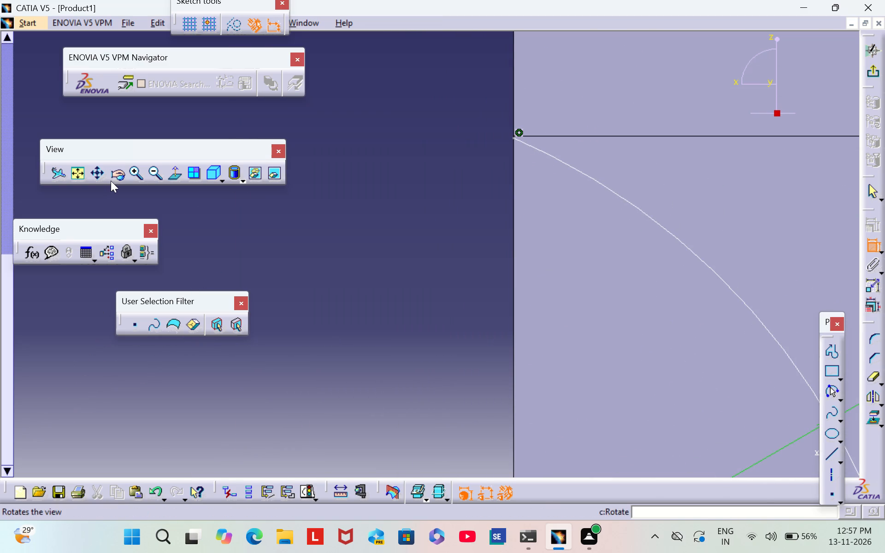
{"action": "triple_click", "coordinate": [136, 170]}
{"action": "triple_click", "coordinate": [136, 170]}
{"action": "triple_click", "coordinate": [136, 170]}
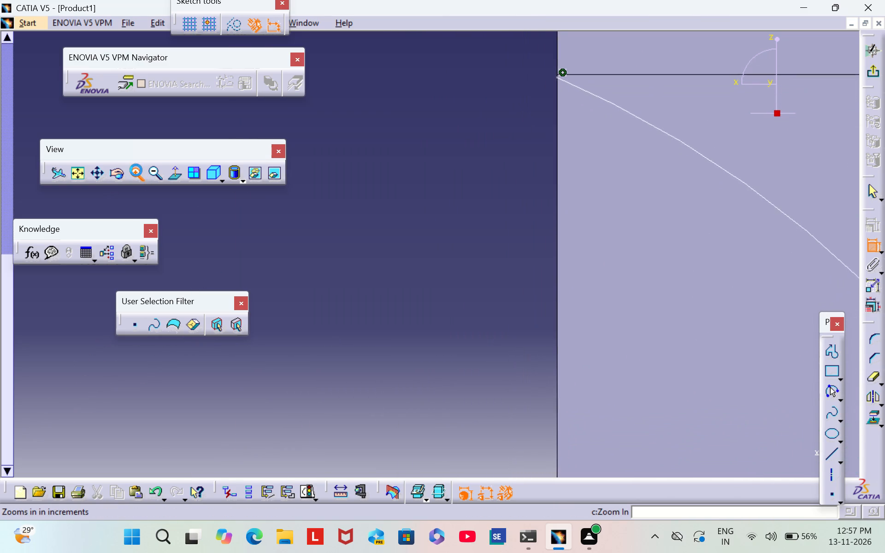
{"action": "left_click", "coordinate": [136, 170]}
{"action": "middle_click_drag", "start_coordinate": [696, 176], "coordinate": [513, 459]}
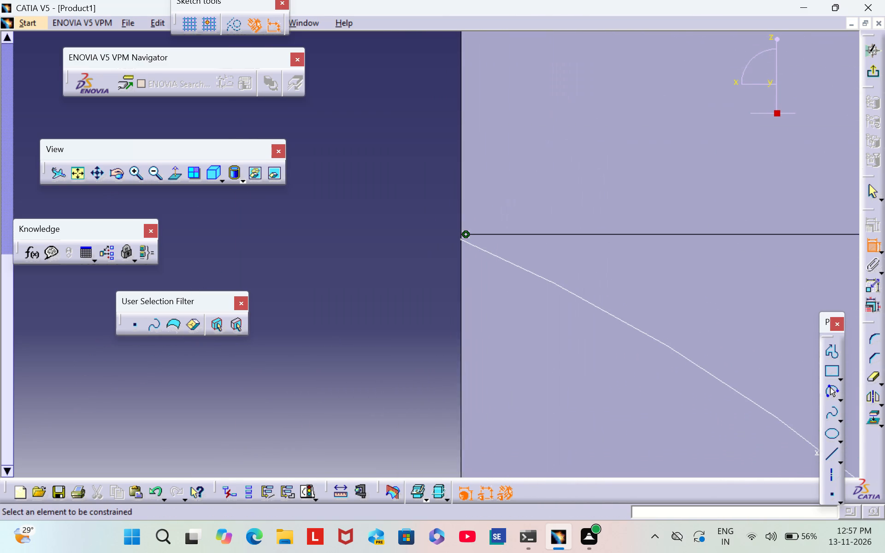
{"action": "triple_click", "coordinate": [135, 176]}
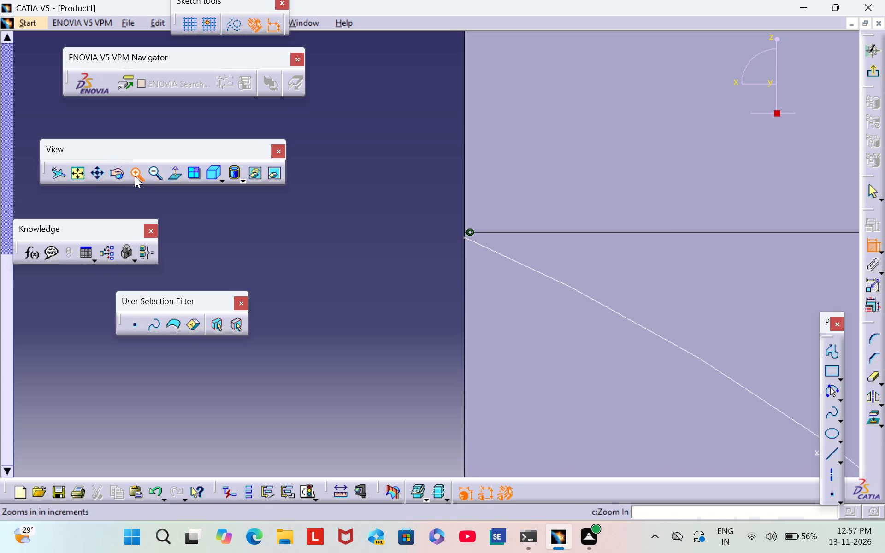
{"action": "triple_click", "coordinate": [135, 176]}
{"action": "triple_click", "coordinate": [135, 175]}
{"action": "triple_click", "coordinate": [135, 175]}
{"action": "triple_click", "coordinate": [135, 175]}
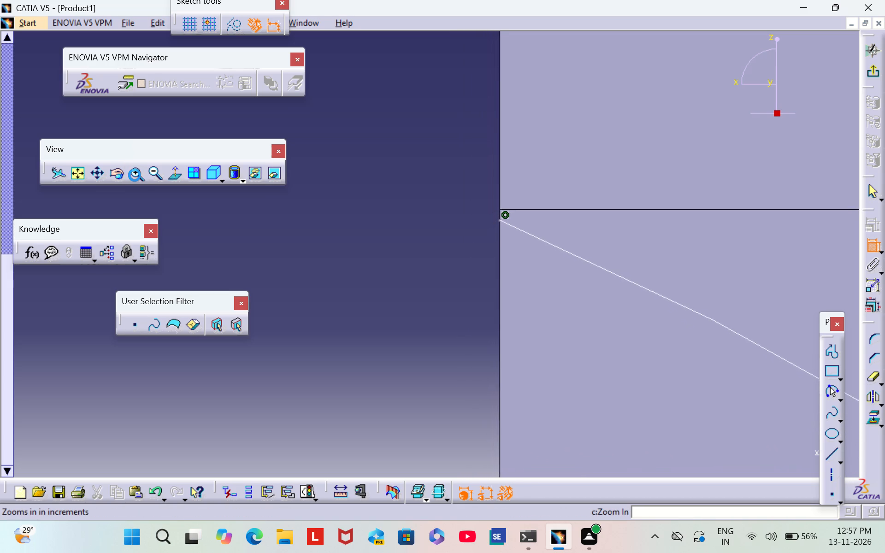
{"action": "double_click", "coordinate": [135, 175]}
{"action": "scroll", "coordinate": [487, 258], "scroll_direction": "down", "scroll_amount": 1}
{"action": "middle_click_drag", "start_coordinate": [415, 316], "coordinate": [379, 344]}
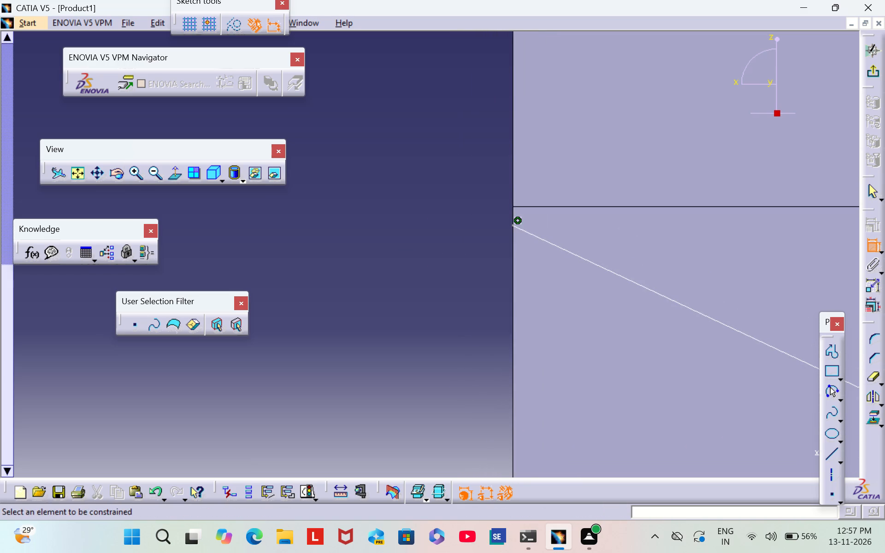
{"action": "left_click", "coordinate": [512, 207]}
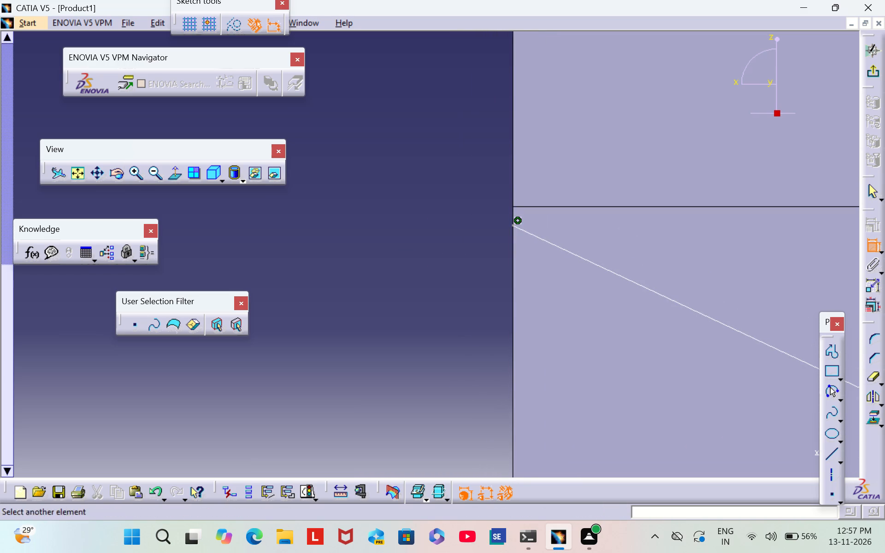
{"action": "left_click", "coordinate": [511, 223]}
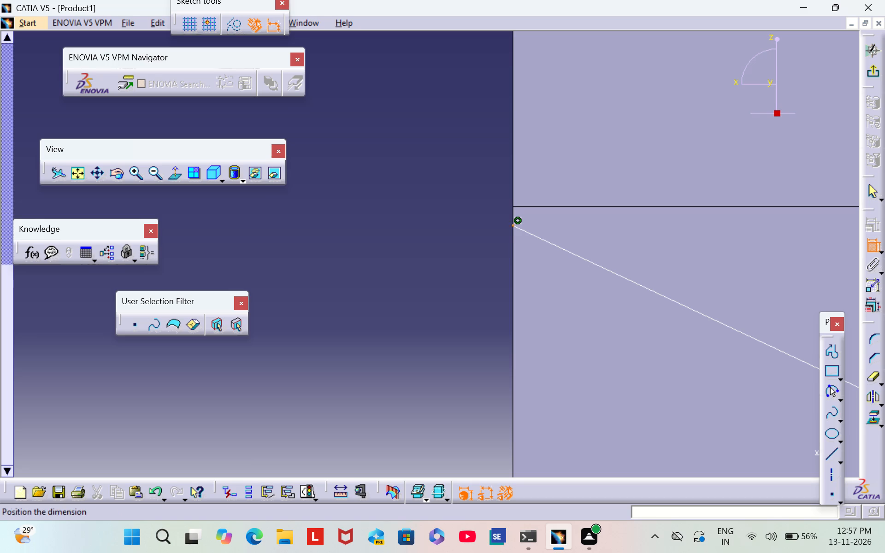
{"action": "right_click", "coordinate": [497, 209]}
{"action": "left_click", "coordinate": [587, 313]}
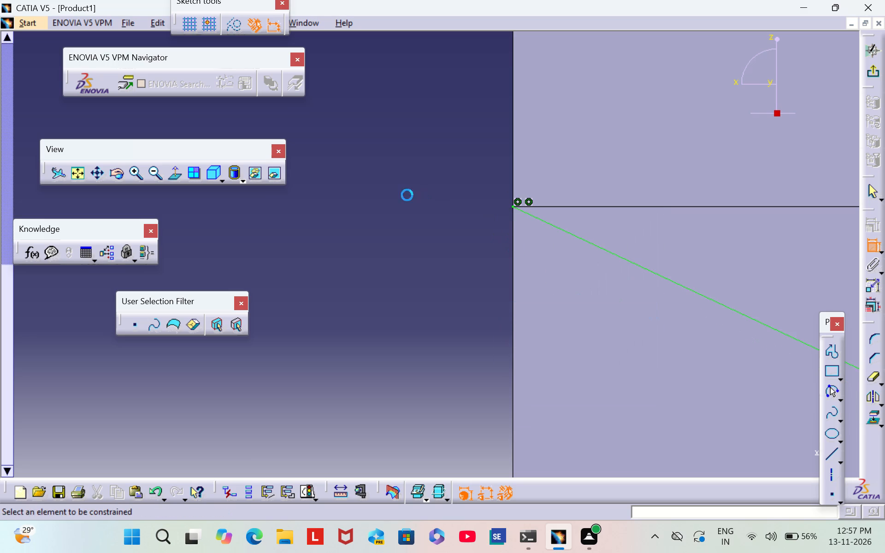
{"action": "triple_click", "coordinate": [152, 180]}
{"action": "triple_click", "coordinate": [153, 178]}
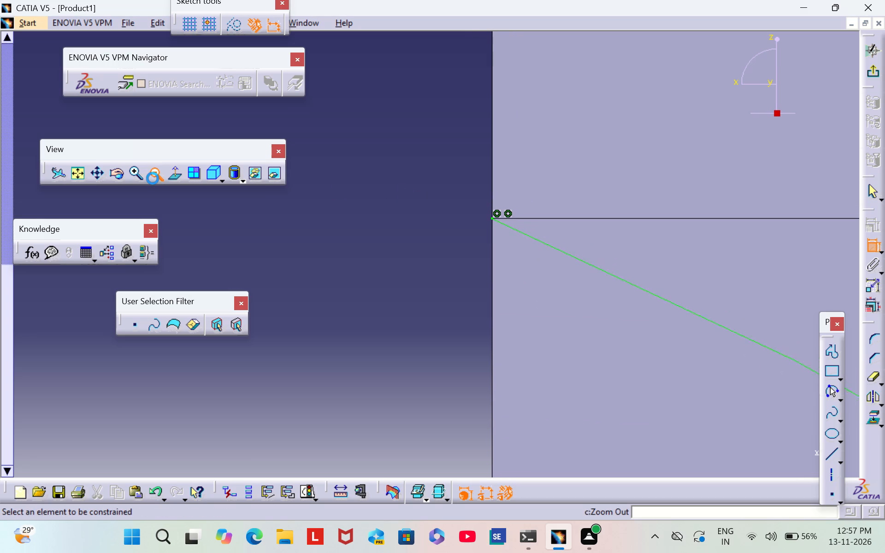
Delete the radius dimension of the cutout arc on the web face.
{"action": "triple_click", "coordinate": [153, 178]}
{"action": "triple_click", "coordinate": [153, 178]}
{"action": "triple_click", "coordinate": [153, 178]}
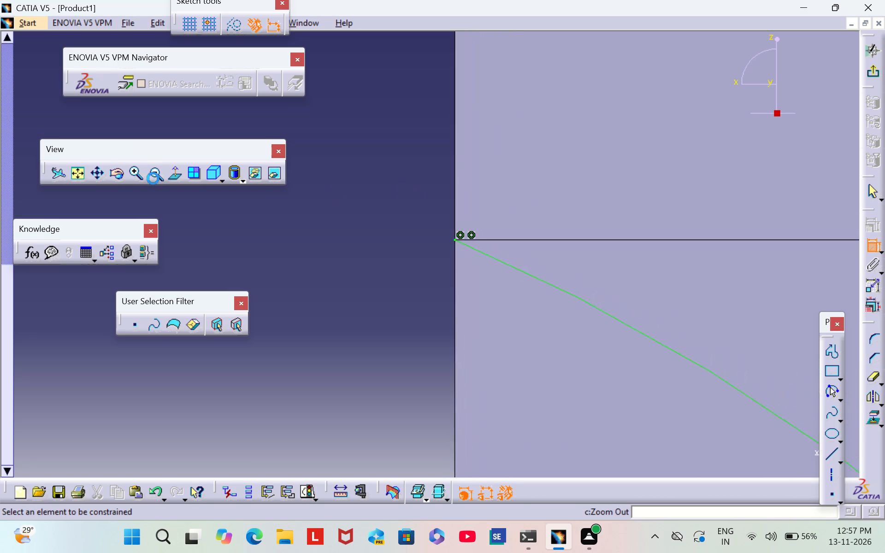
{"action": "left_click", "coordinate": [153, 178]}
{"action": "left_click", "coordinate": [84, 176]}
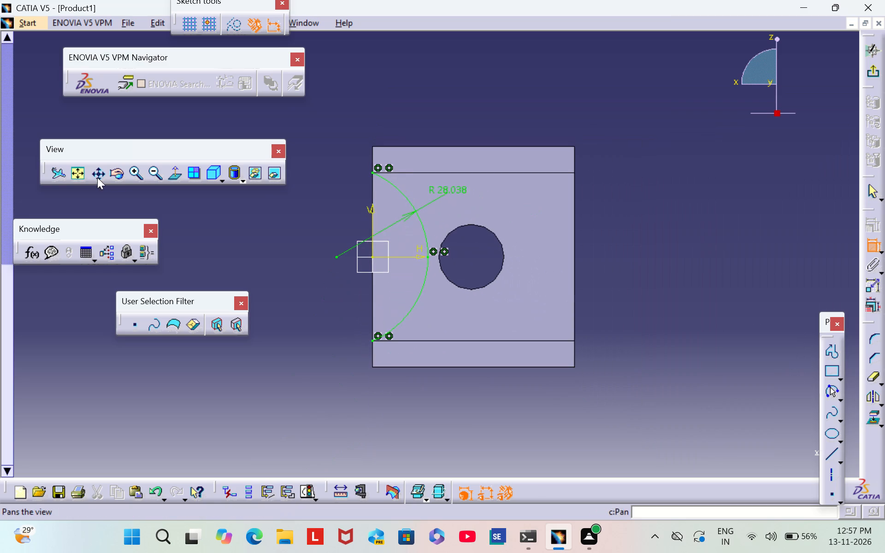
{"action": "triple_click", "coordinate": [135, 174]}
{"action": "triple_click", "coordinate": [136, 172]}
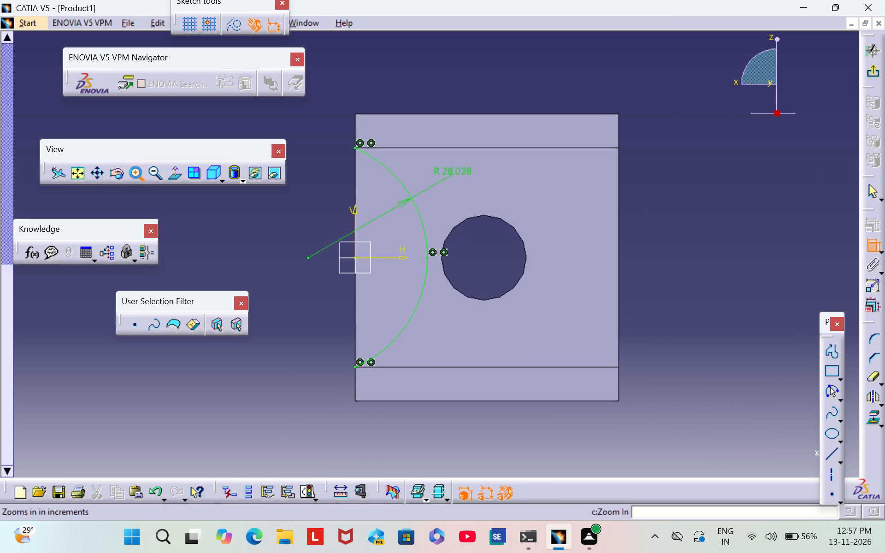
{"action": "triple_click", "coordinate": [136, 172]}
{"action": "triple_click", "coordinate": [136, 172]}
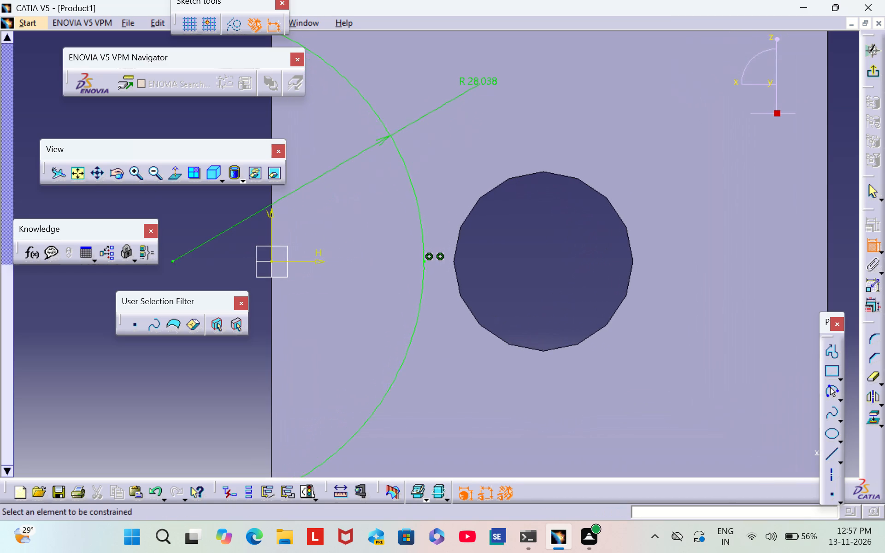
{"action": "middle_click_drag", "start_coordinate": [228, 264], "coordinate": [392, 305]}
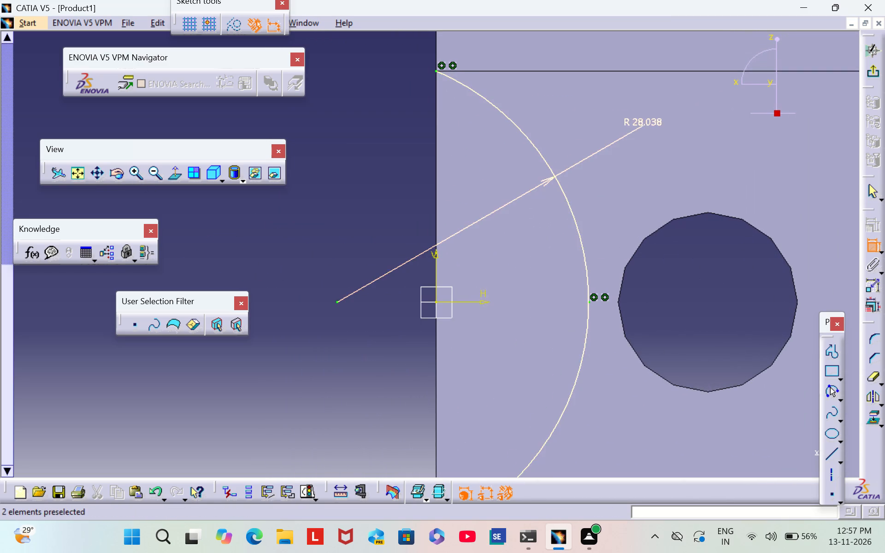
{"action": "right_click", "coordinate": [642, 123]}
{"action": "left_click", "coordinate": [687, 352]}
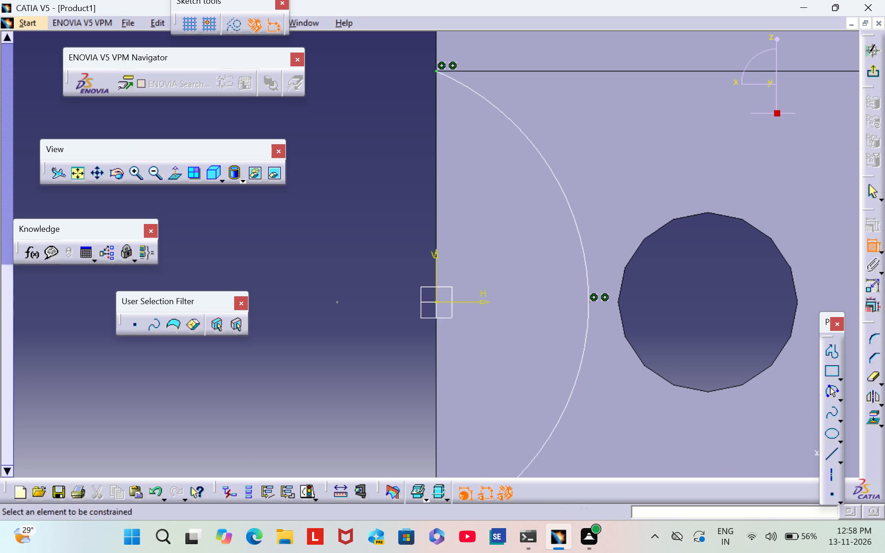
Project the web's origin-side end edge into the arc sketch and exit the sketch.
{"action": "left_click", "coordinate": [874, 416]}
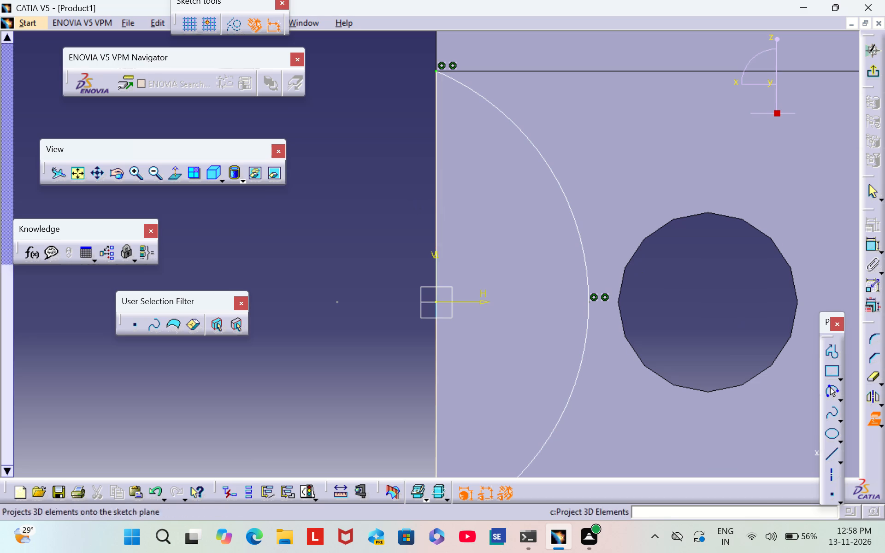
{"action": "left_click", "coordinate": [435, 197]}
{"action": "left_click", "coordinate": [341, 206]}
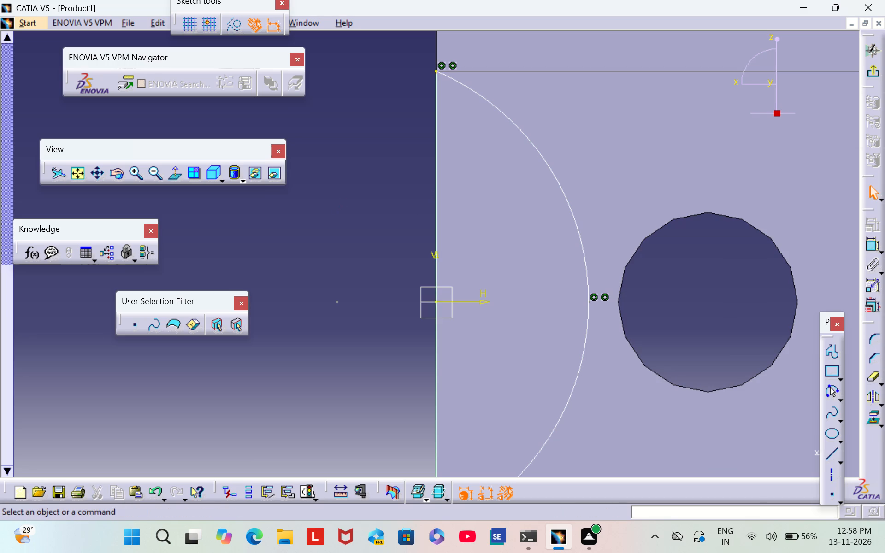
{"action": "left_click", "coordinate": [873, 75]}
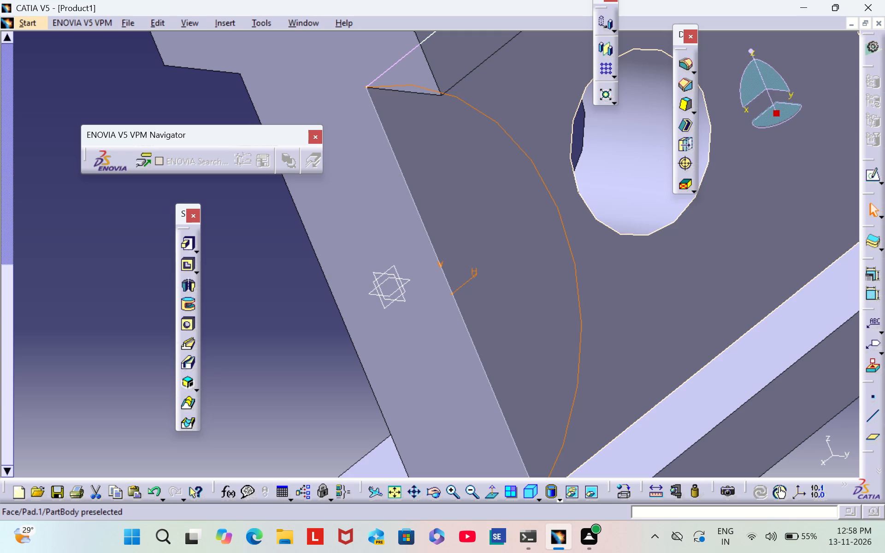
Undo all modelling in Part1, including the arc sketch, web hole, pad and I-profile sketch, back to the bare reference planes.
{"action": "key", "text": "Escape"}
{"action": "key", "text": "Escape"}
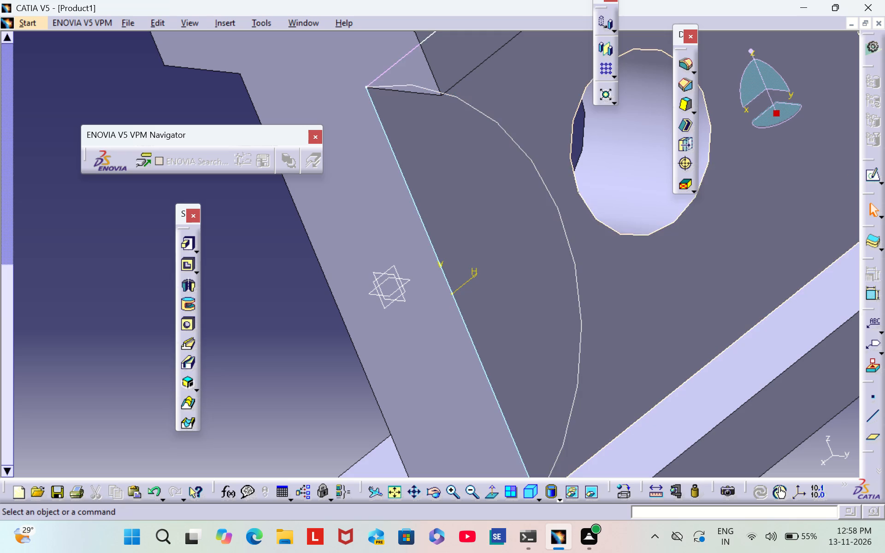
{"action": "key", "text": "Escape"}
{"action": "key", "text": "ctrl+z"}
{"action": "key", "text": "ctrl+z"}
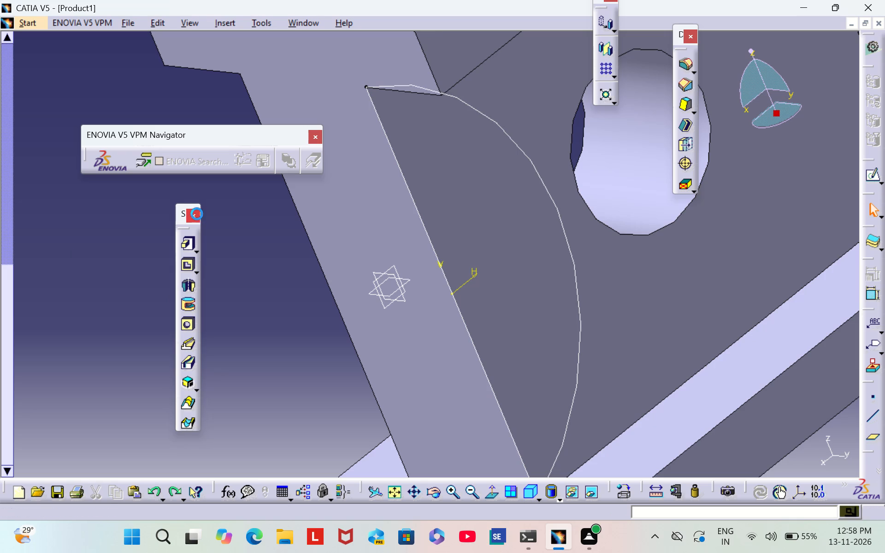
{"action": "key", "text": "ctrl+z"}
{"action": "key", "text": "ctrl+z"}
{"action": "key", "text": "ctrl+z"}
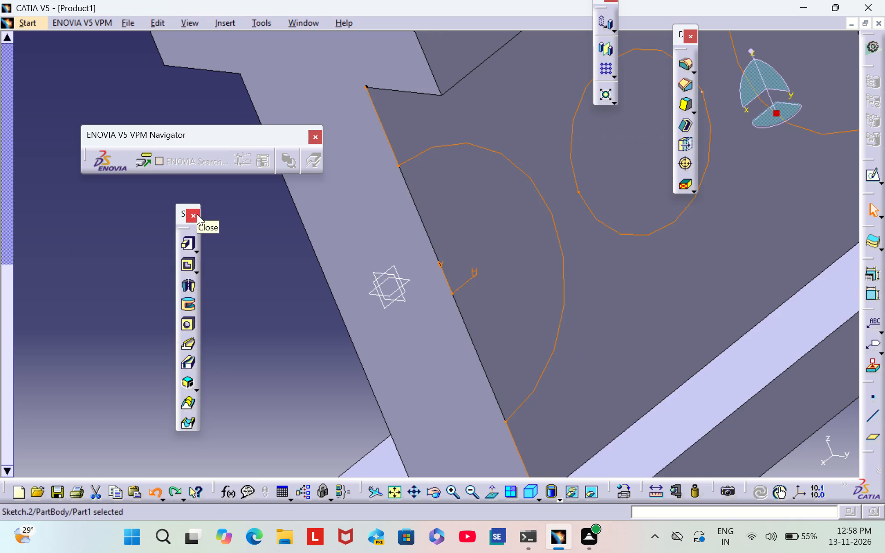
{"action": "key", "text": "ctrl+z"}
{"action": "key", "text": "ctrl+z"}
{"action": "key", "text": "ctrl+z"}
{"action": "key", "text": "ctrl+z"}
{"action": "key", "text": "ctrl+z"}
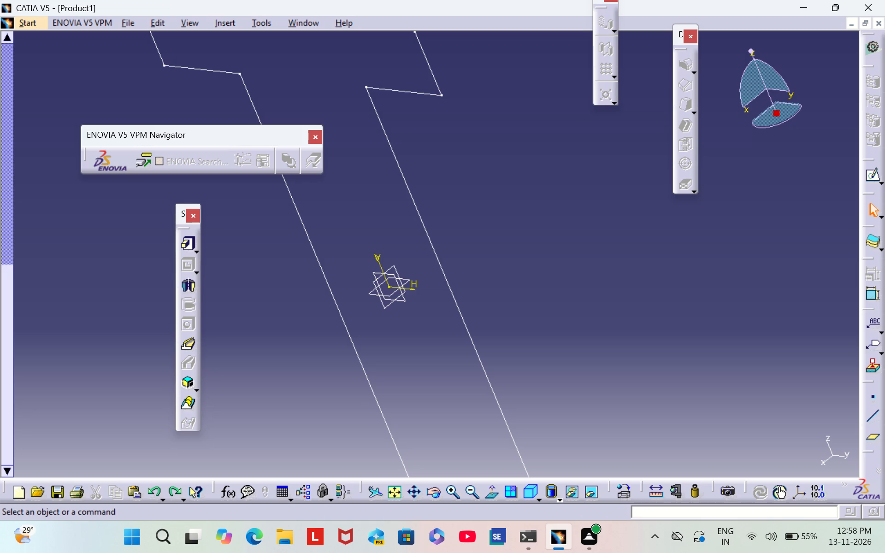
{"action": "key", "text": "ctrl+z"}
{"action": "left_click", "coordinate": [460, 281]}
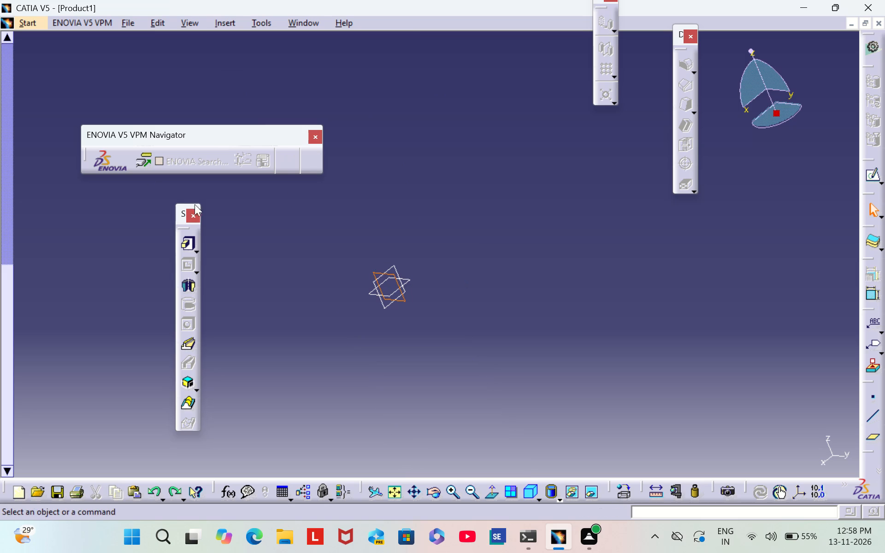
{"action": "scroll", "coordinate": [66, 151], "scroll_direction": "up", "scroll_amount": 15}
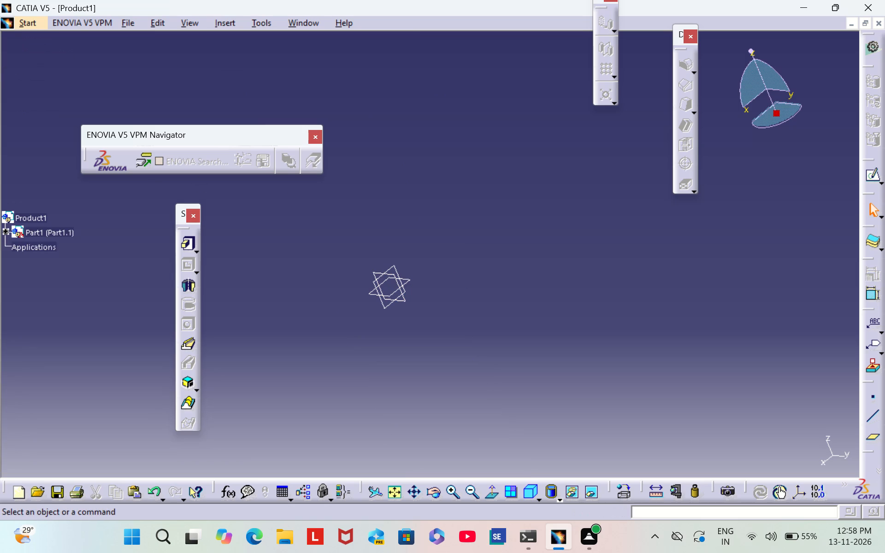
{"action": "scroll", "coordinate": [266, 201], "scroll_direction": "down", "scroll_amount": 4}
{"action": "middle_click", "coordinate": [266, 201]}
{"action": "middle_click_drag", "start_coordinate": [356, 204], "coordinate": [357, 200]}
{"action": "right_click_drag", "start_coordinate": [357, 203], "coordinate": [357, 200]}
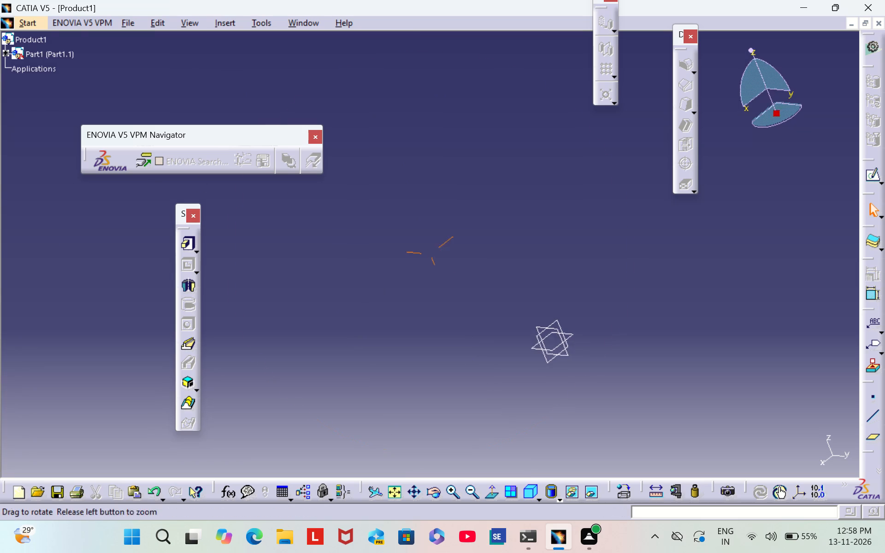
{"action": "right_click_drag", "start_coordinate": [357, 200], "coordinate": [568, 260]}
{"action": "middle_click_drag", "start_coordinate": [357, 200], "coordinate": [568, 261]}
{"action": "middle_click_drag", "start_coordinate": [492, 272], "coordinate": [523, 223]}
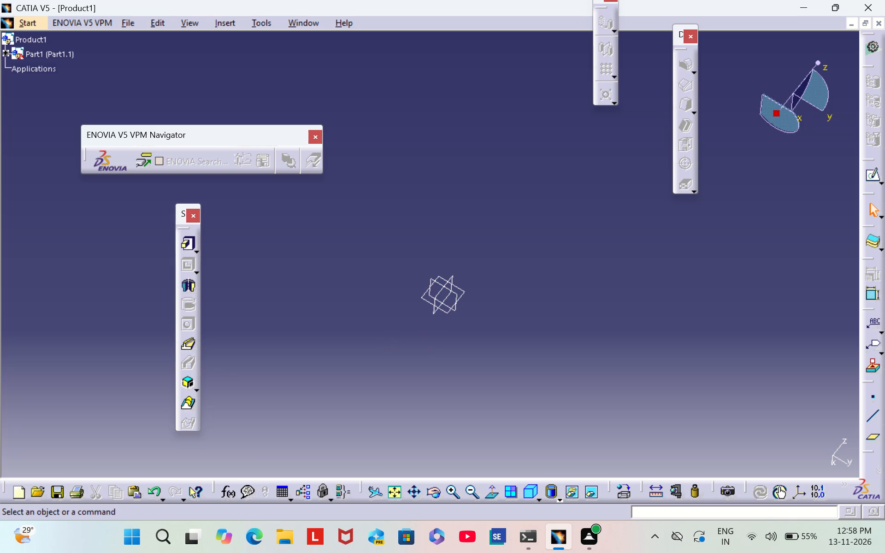
Create a new part in the Part Design workbench, keeping the default name and hybrid design enabled.
{"action": "left_click", "coordinate": [30, 17]}
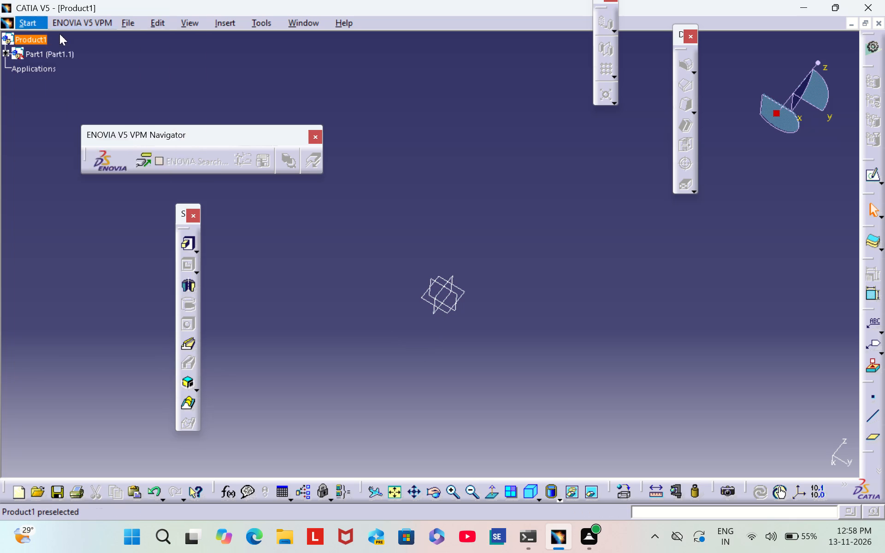
{"action": "left_click", "coordinate": [40, 54]}
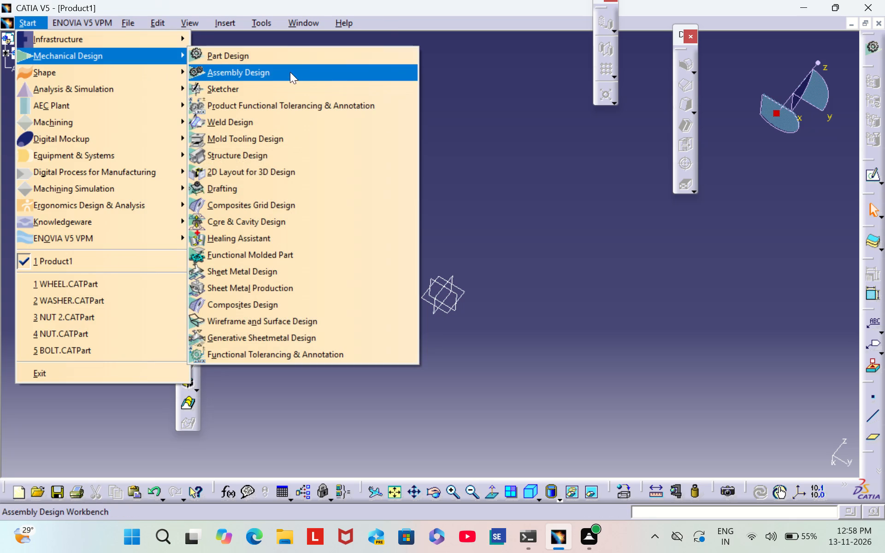
{"action": "left_click", "coordinate": [284, 59]}
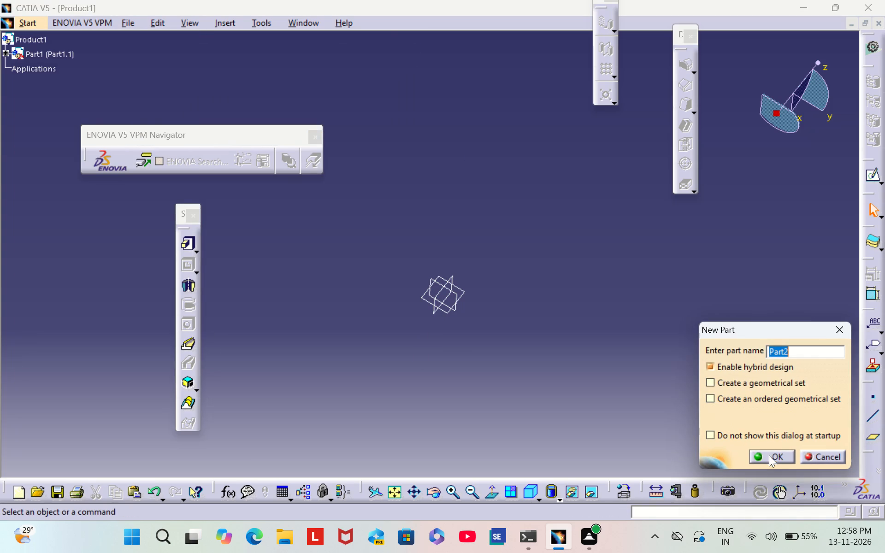
{"action": "left_click", "coordinate": [769, 455]}
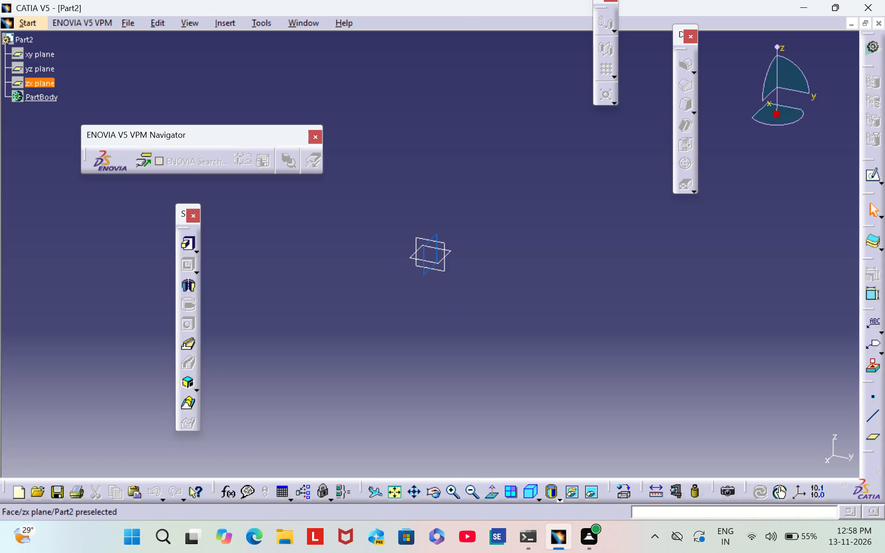
Sketch on the zx plane a closed rectangular profile about 90 by 86 mm with a top notch about 32 mm wide and 10 mm deep.
{"action": "left_click", "coordinate": [437, 256]}
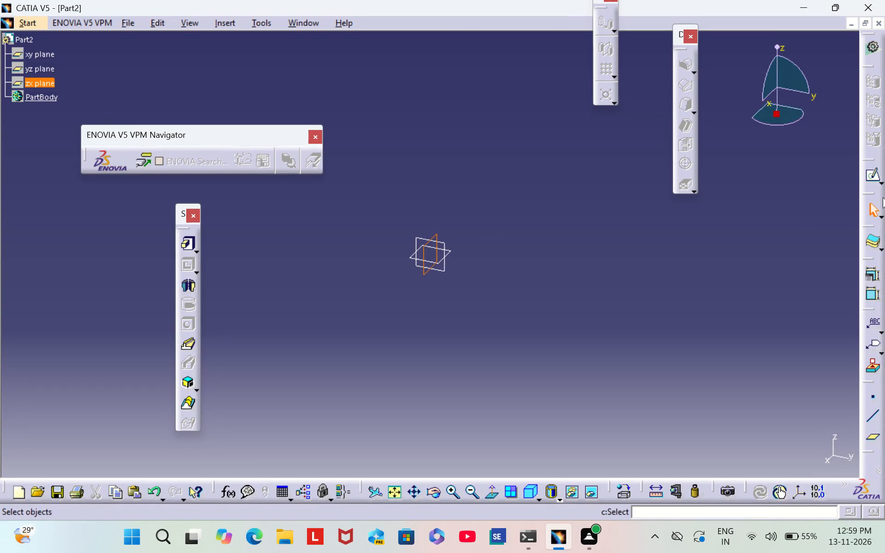
{"action": "left_click", "coordinate": [874, 177]}
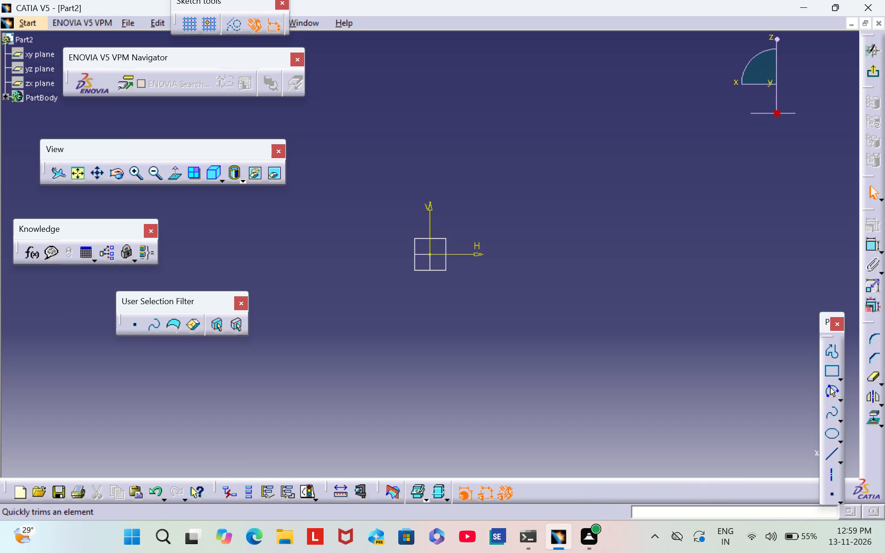
{"action": "left_click", "coordinate": [827, 350]}
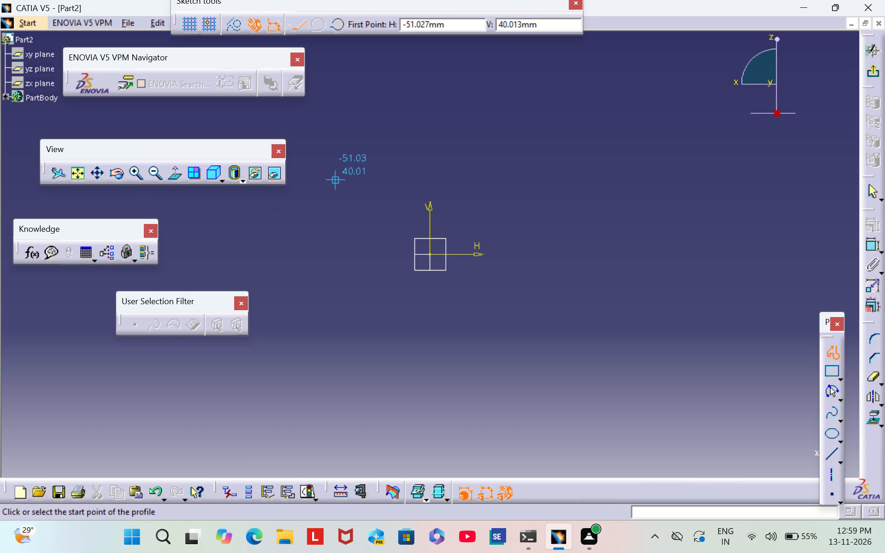
{"action": "left_click", "coordinate": [327, 163]}
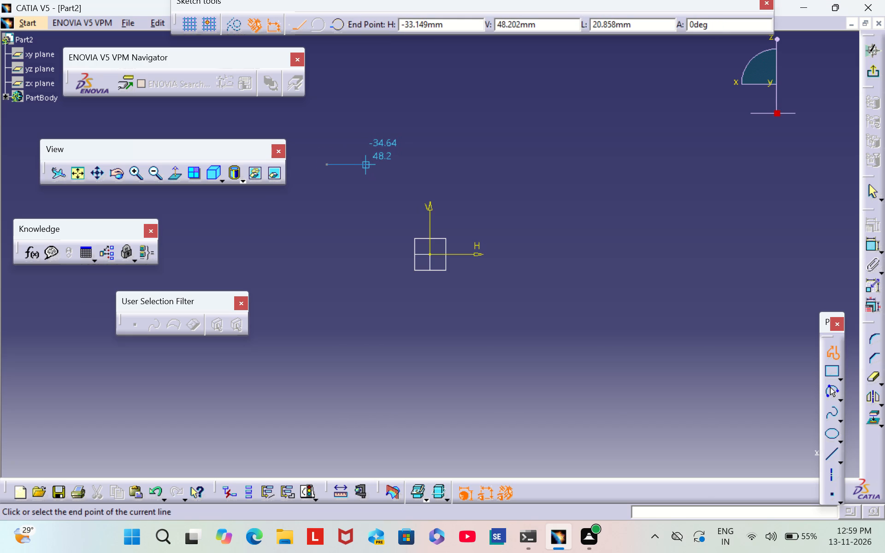
{"action": "left_click", "coordinate": [385, 164]}
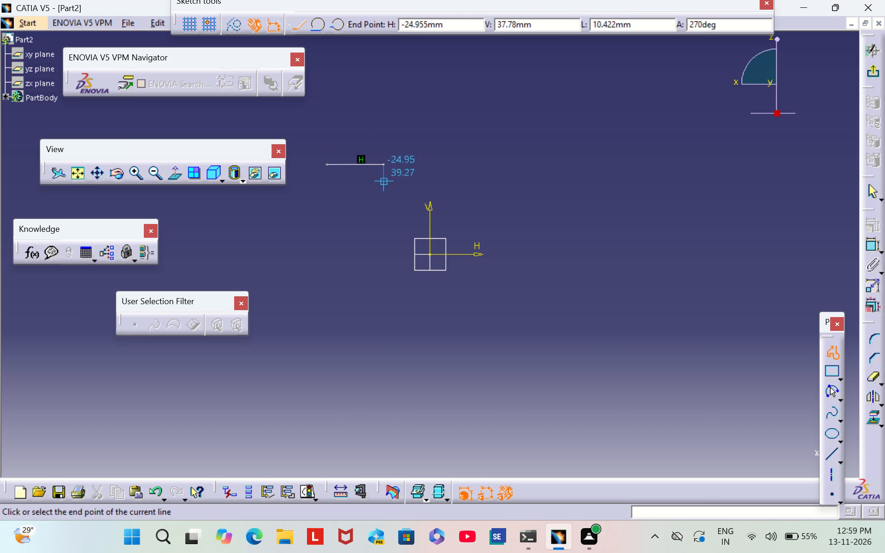
{"action": "left_click", "coordinate": [384, 183]}
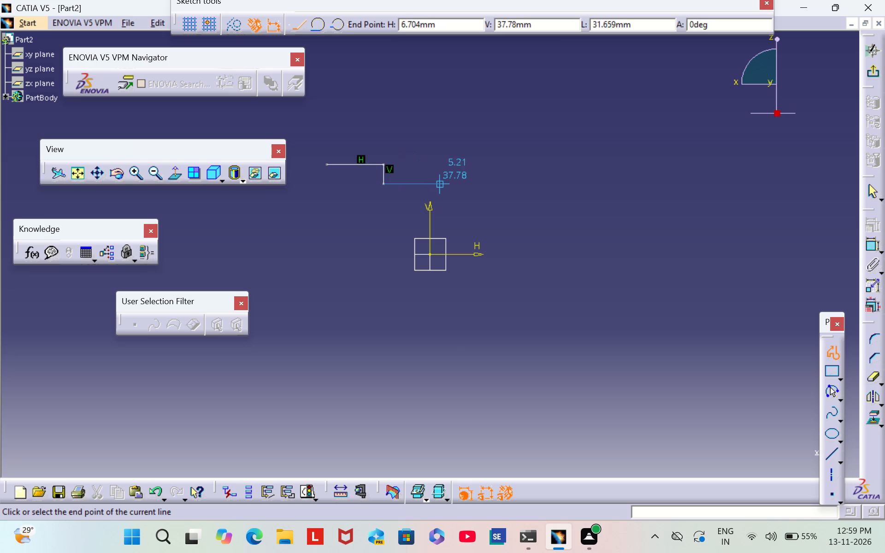
{"action": "left_click", "coordinate": [444, 184]}
{"action": "left_click", "coordinate": [442, 163]}
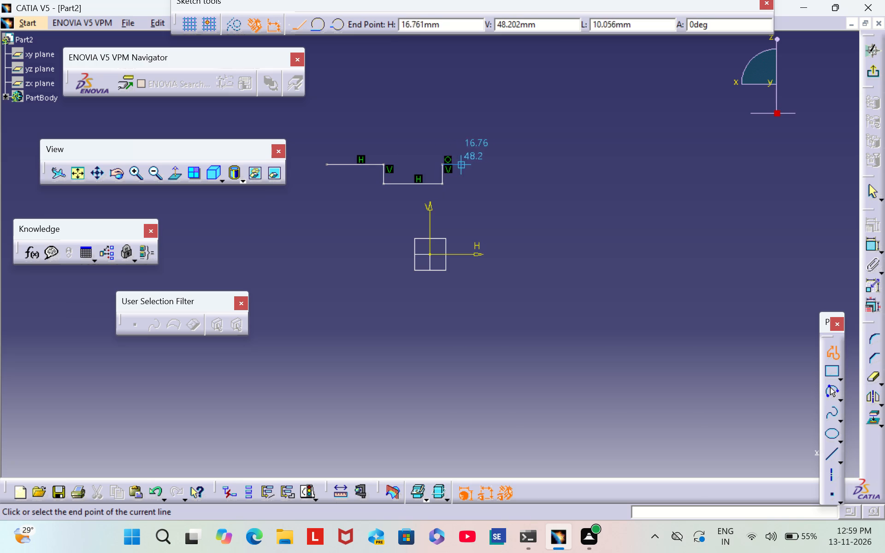
{"action": "left_click", "coordinate": [494, 167]}
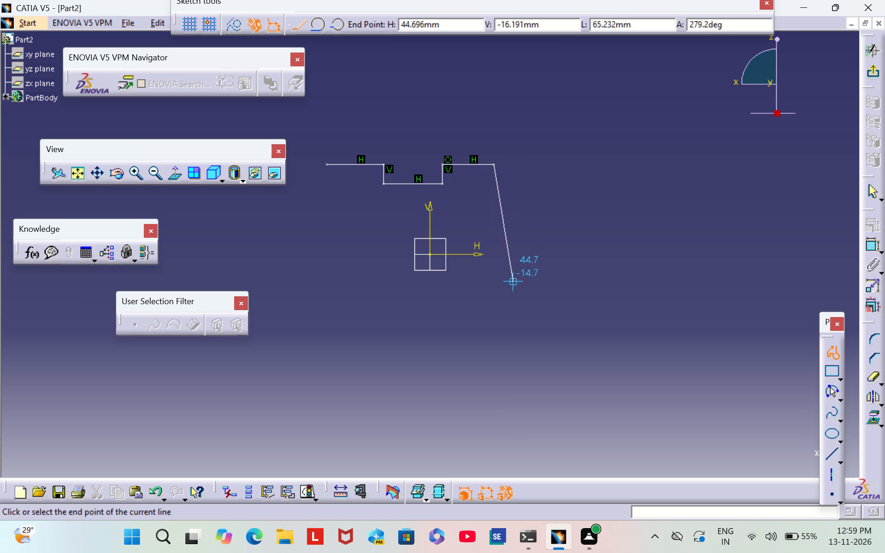
{"action": "left_click", "coordinate": [493, 325]}
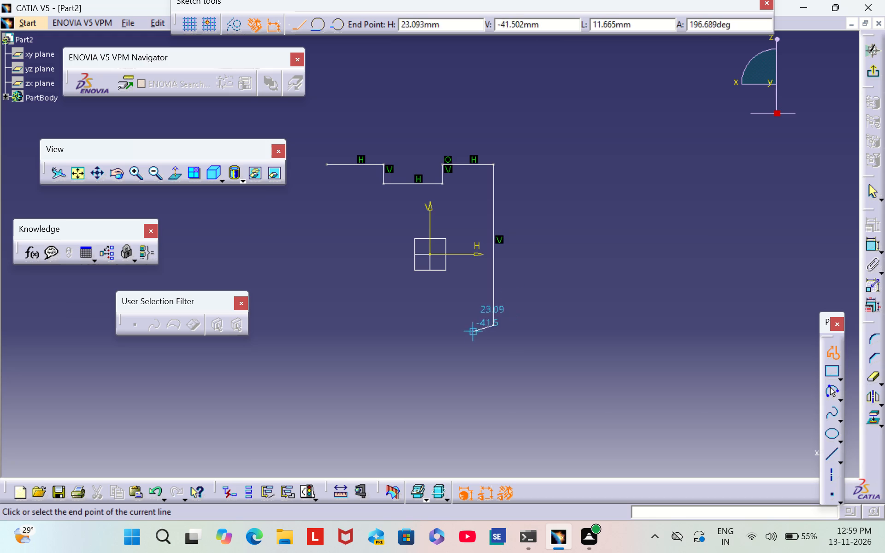
{"action": "left_click", "coordinate": [325, 325]}
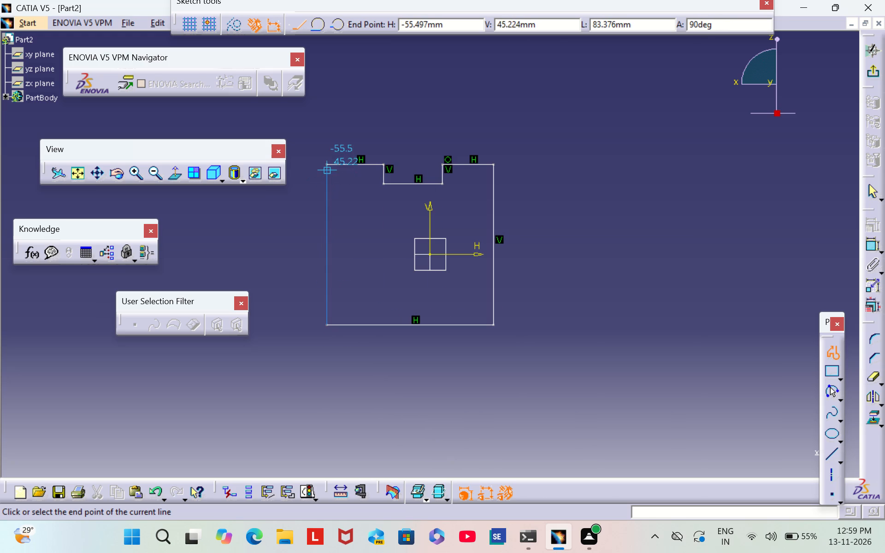
{"action": "left_click", "coordinate": [325, 163]}
{"action": "left_click", "coordinate": [494, 121]}
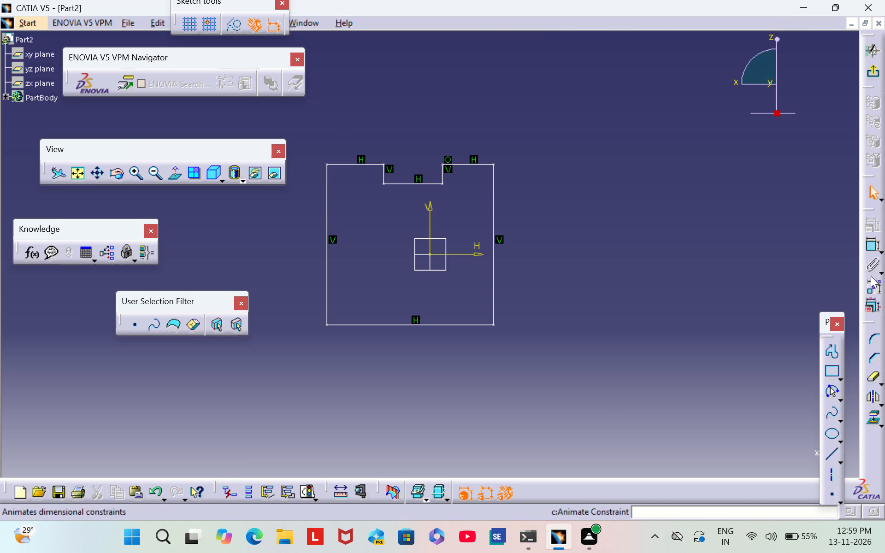
Dimension the profile's bottom edge and set its length to 62 mm.
{"action": "left_click", "coordinate": [870, 247]}
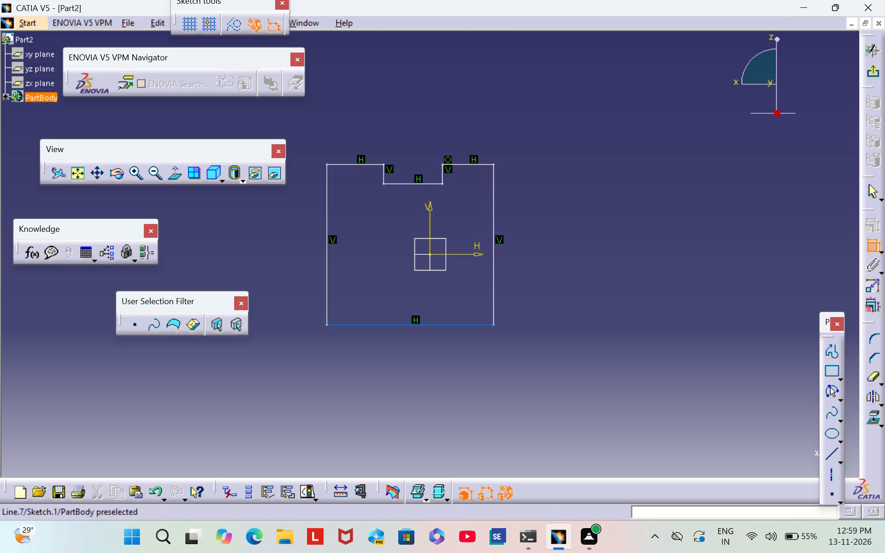
{"action": "left_click", "coordinate": [409, 324]}
{"action": "left_click", "coordinate": [421, 366]}
{"action": "double_click", "coordinate": [414, 359]}
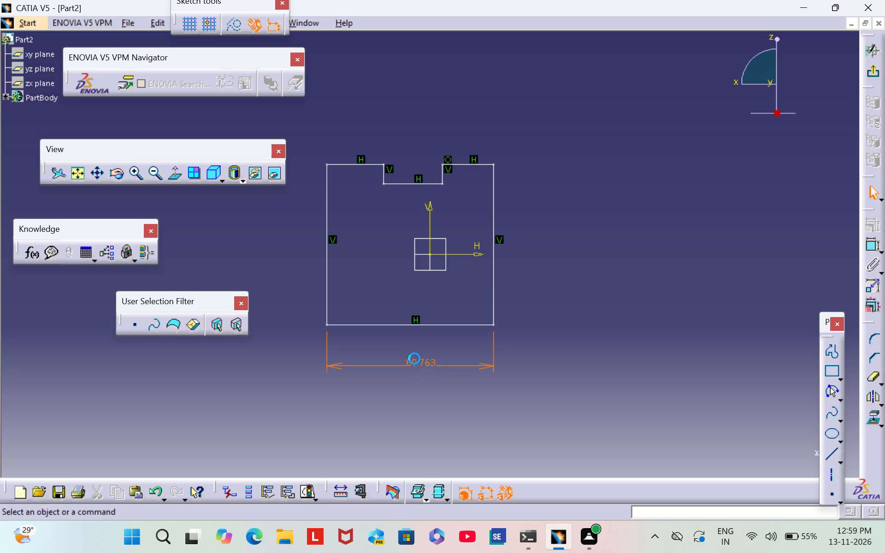
{"action": "key", "text": "BackSpace"}
{"action": "type", "text": "62"}
{"action": "key", "text": "Return"}
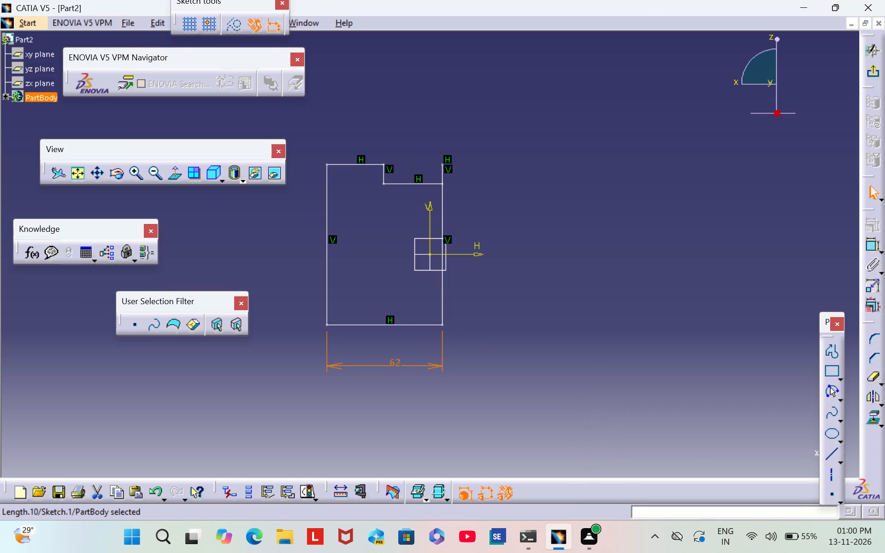
Constrain the two endpoints of the profile's bottom edge as symmetric about the vertical sketch axis.
{"action": "left_click", "coordinate": [608, 269]}
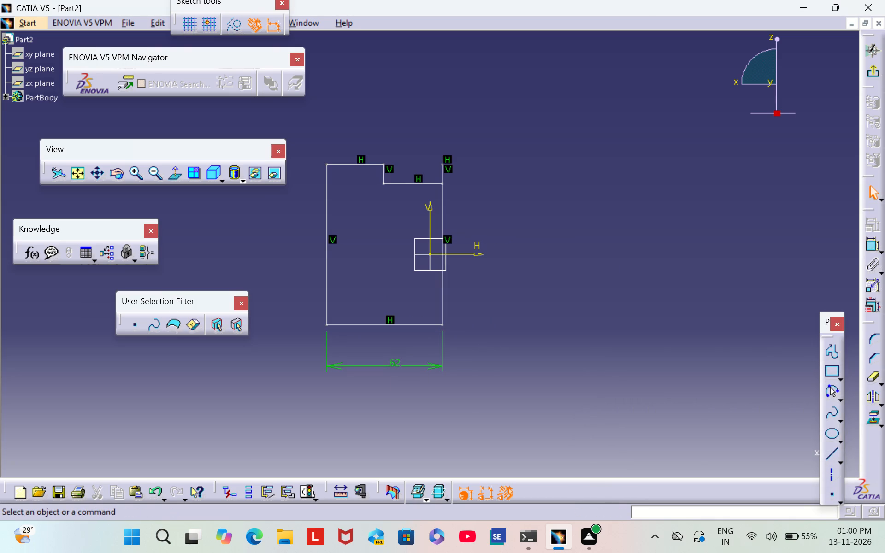
{"action": "left_click", "coordinate": [871, 247]}
{"action": "left_click_drag", "start_coordinate": [870, 246], "coordinate": [851, 246]}
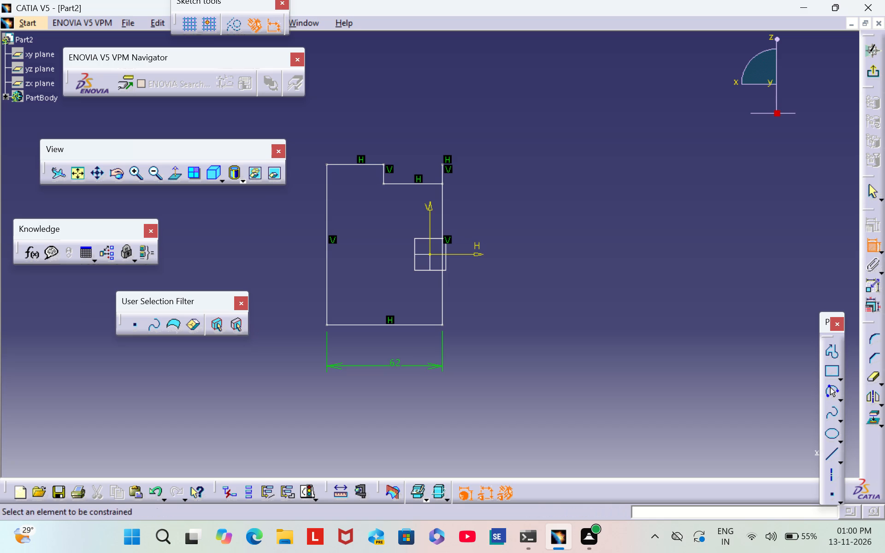
{"action": "left_click", "coordinate": [328, 324]}
{"action": "left_click", "coordinate": [443, 324]}
{"action": "right_click", "coordinate": [448, 294]}
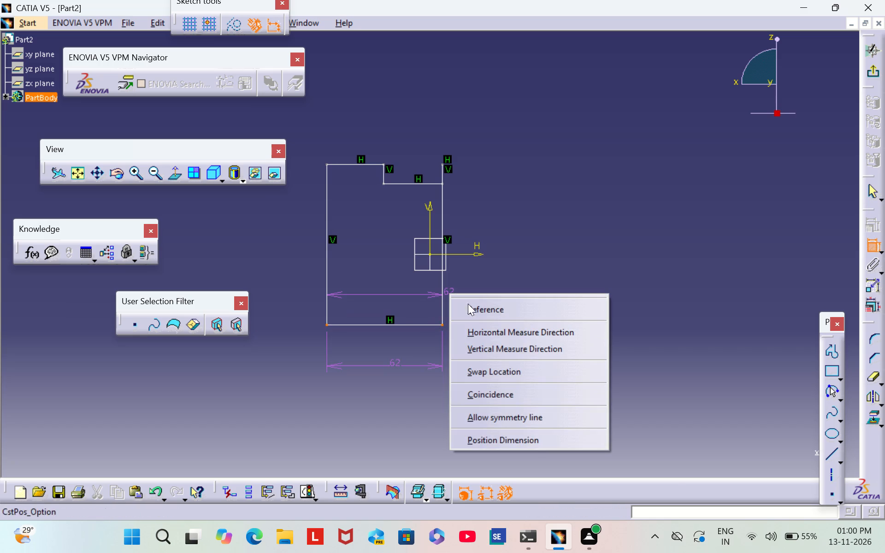
{"action": "left_click", "coordinate": [569, 419]}
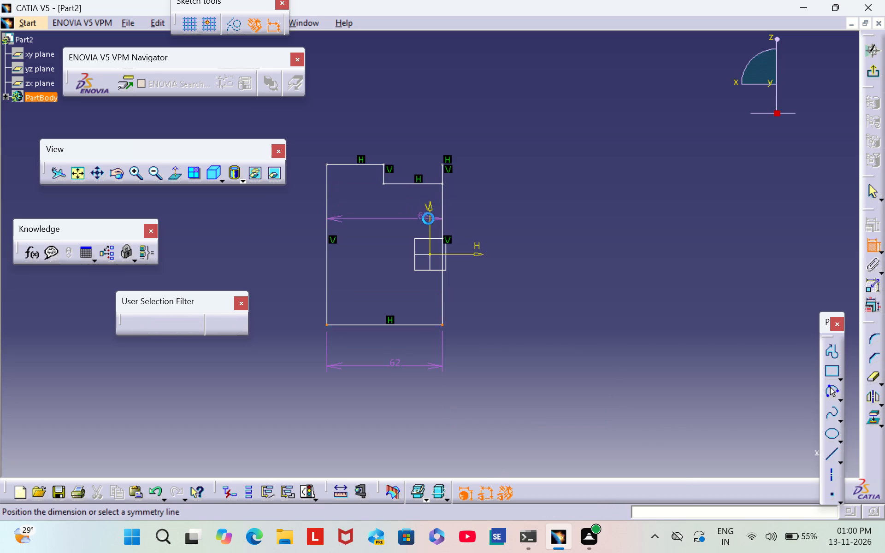
{"action": "left_click", "coordinate": [431, 214]}
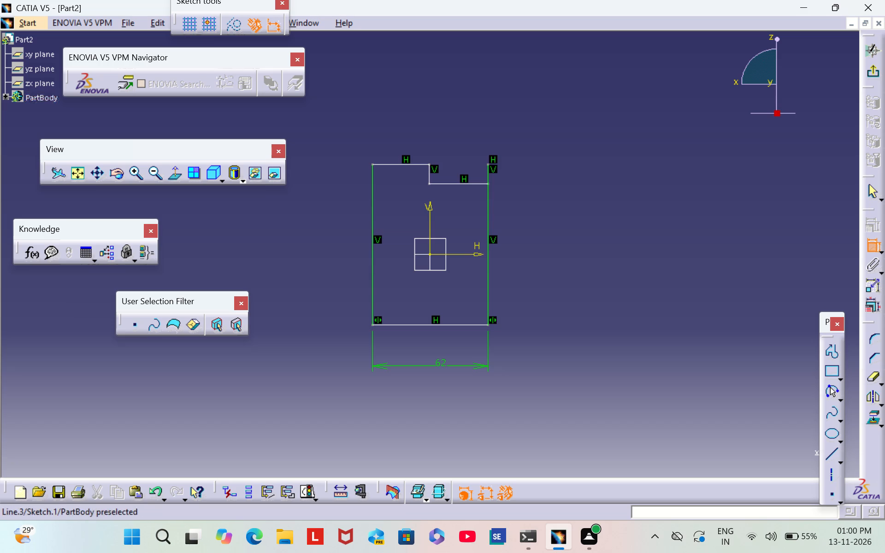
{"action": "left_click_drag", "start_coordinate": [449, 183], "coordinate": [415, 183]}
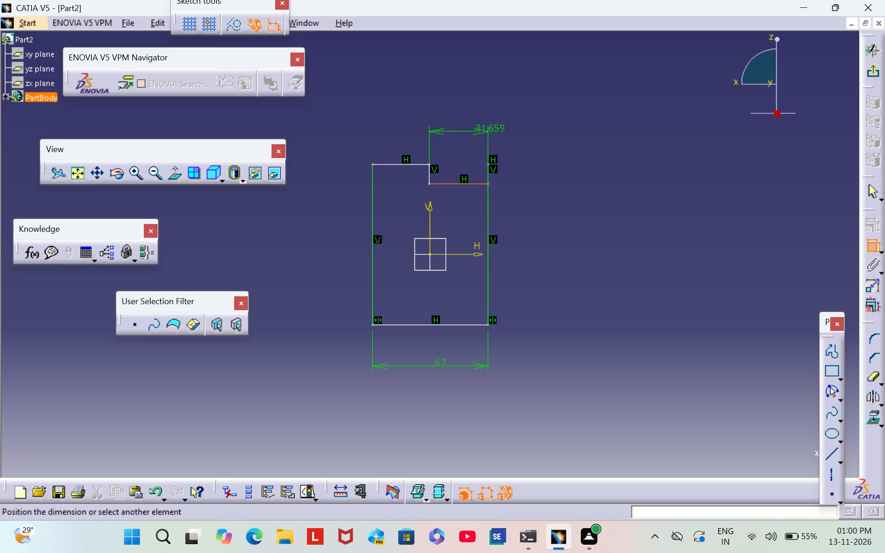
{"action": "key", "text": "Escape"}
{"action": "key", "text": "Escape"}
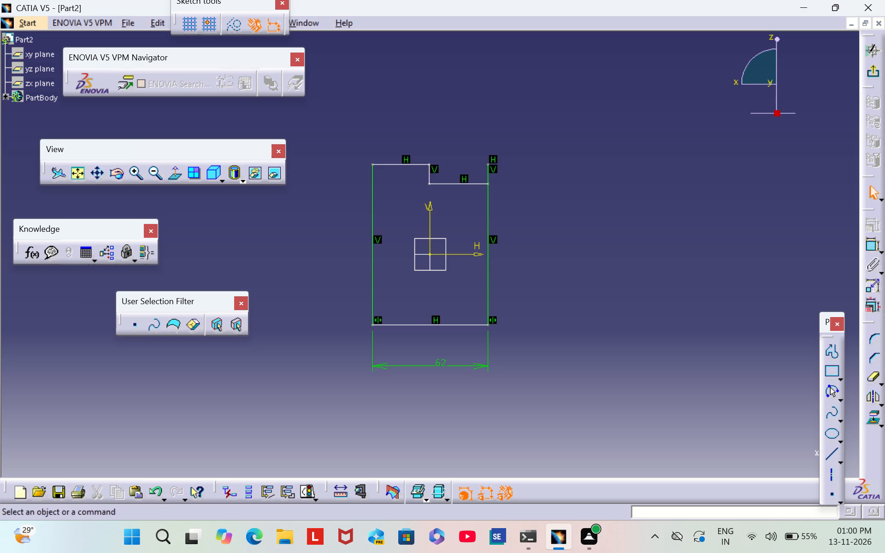
Move the notch inward along the profile's top so a short horizontal shoulder remains on each side of it.
{"action": "left_click_drag", "start_coordinate": [449, 182], "coordinate": [431, 182]}
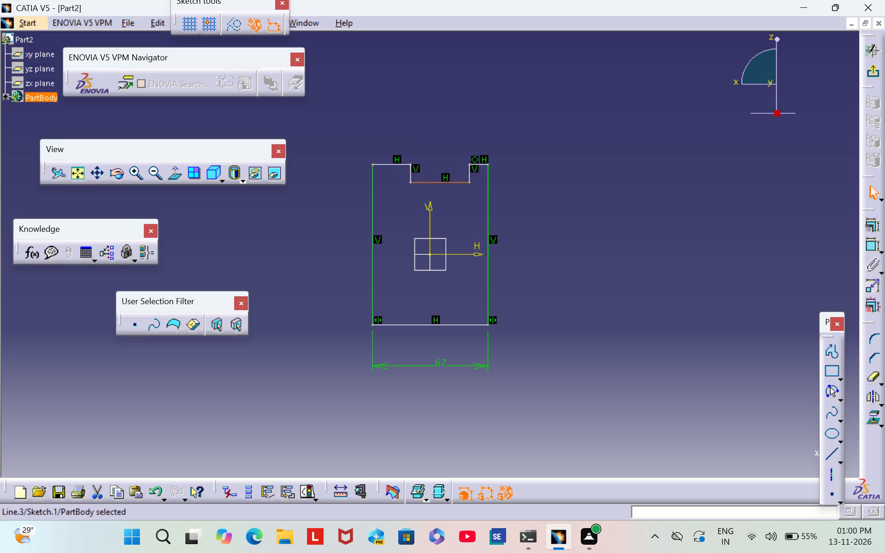
{"action": "left_click", "coordinate": [604, 178]}
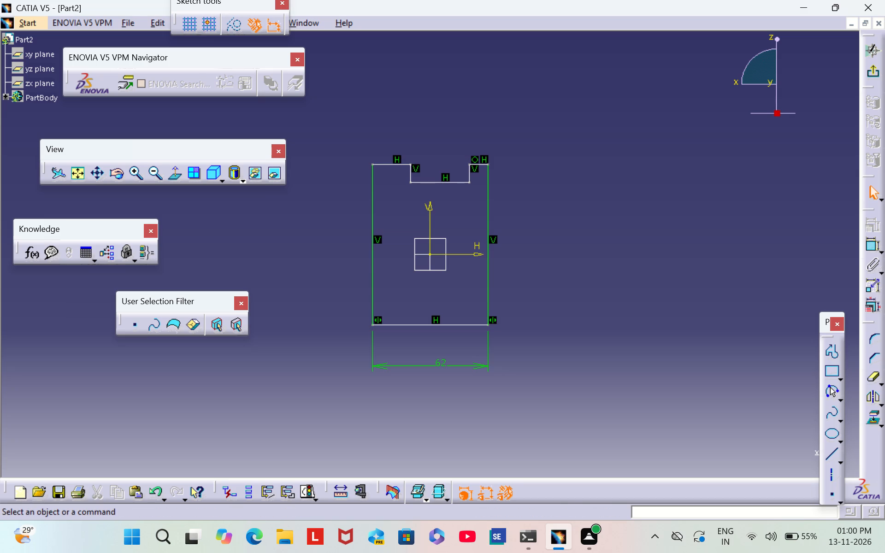
Dimension the profile's right vertical edge and set its length to 50 mm.
{"action": "left_click", "coordinate": [871, 247]}
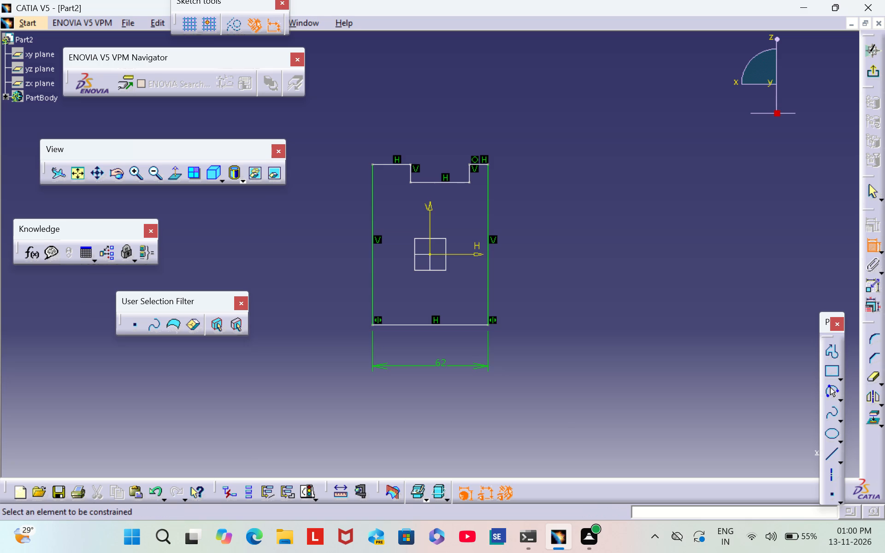
{"action": "left_click", "coordinate": [486, 283]}
{"action": "left_click", "coordinate": [578, 253]}
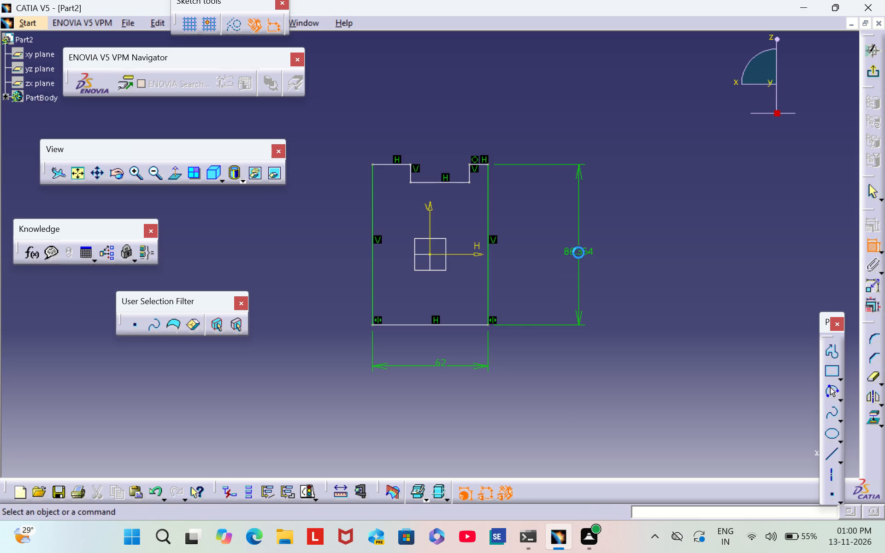
{"action": "double_click", "coordinate": [575, 249]}
{"action": "key", "text": "BackSpace"}
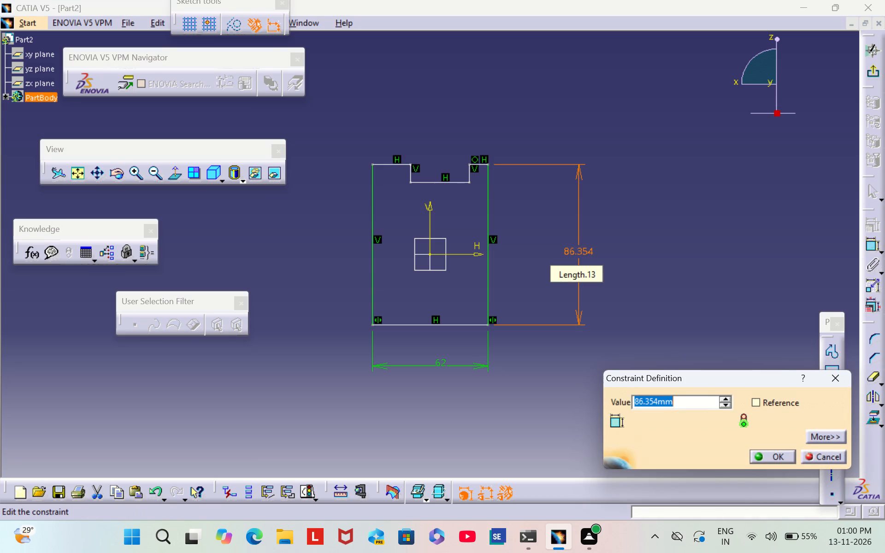
{"action": "type", "text": "50"}
{"action": "key", "text": "Return"}
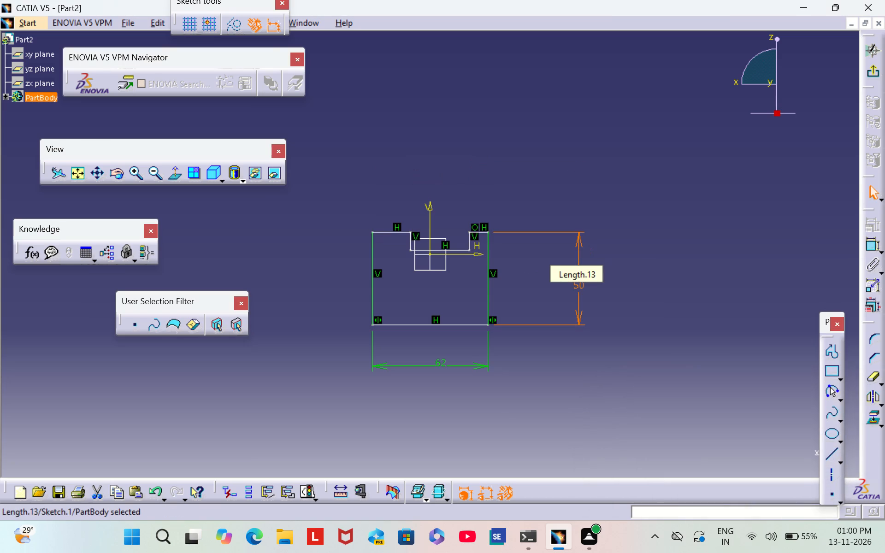
{"action": "left_click", "coordinate": [675, 309]}
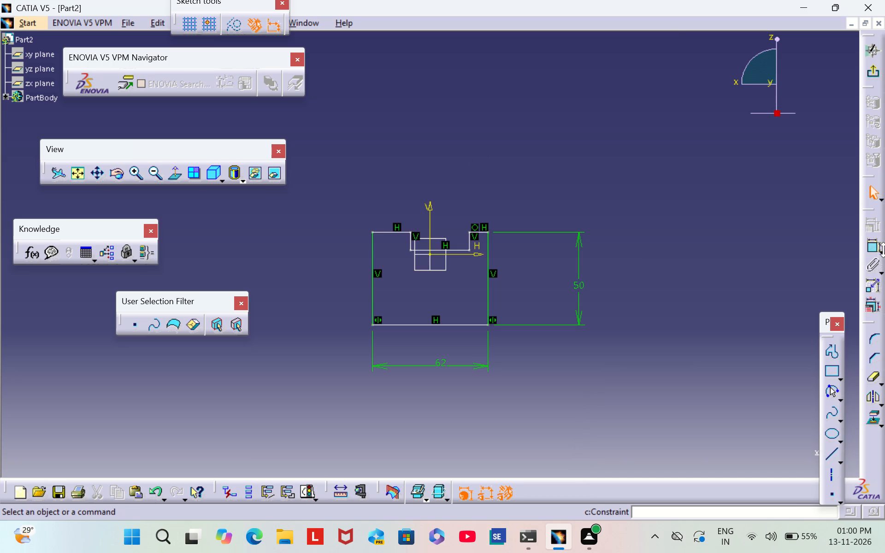
Constrain the right top shoulder and the bottom edge as symmetric about the horizontal sketch axis.
{"action": "double_click", "coordinate": [872, 250]}
{"action": "double_click", "coordinate": [874, 244]}
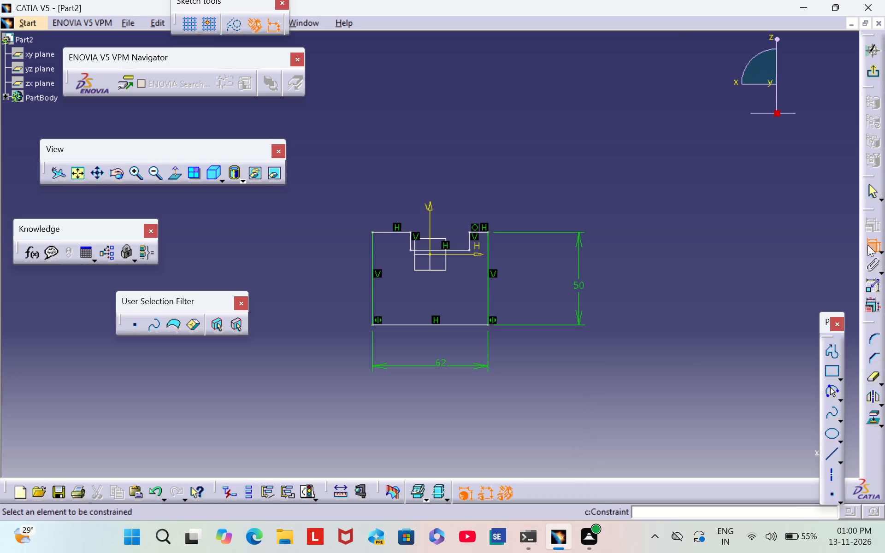
{"action": "left_click", "coordinate": [480, 231]}
{"action": "left_click", "coordinate": [457, 326]}
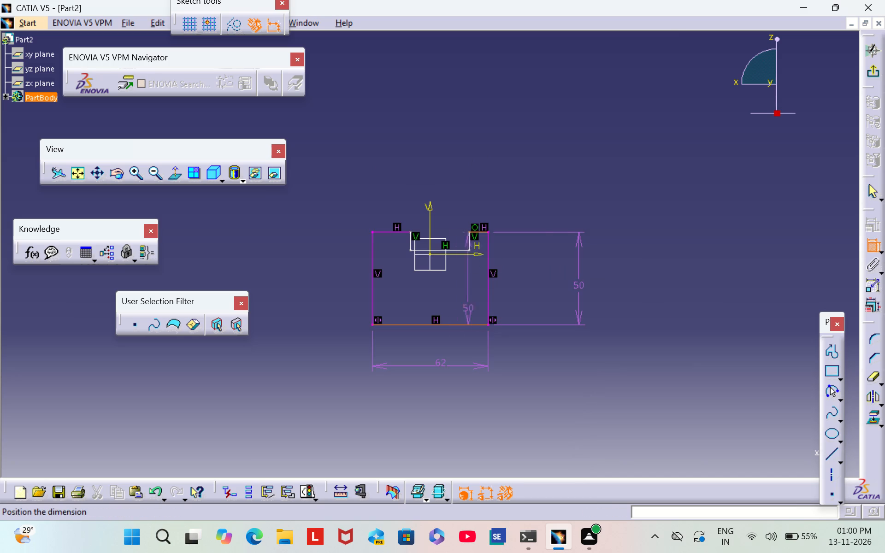
{"action": "right_click", "coordinate": [489, 289]}
{"action": "left_click", "coordinate": [589, 247]}
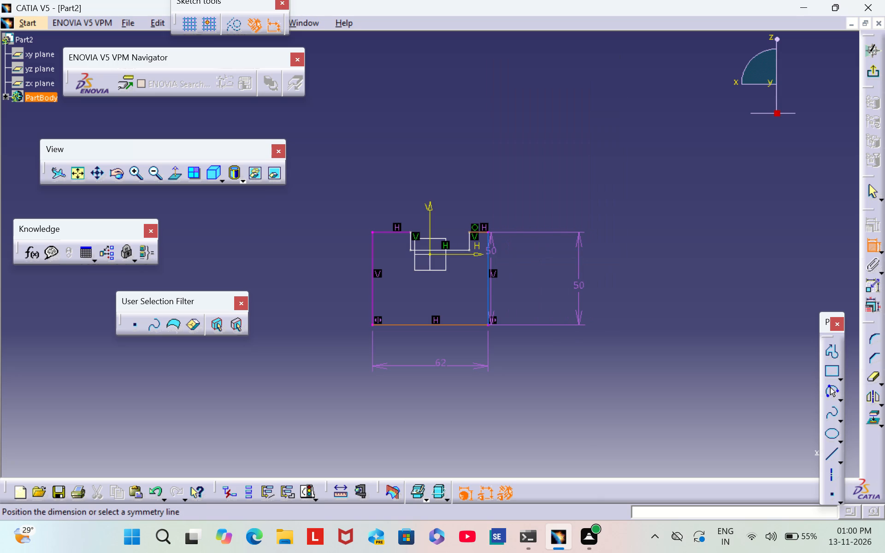
{"action": "left_click", "coordinate": [475, 251]}
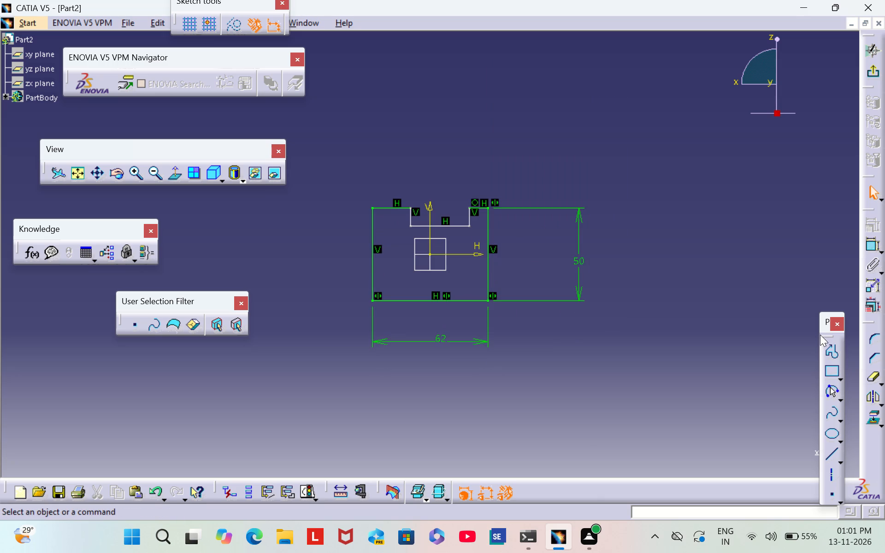
Dimension the notch's floor edge and set its width to 28 mm.
{"action": "left_click", "coordinate": [872, 240]}
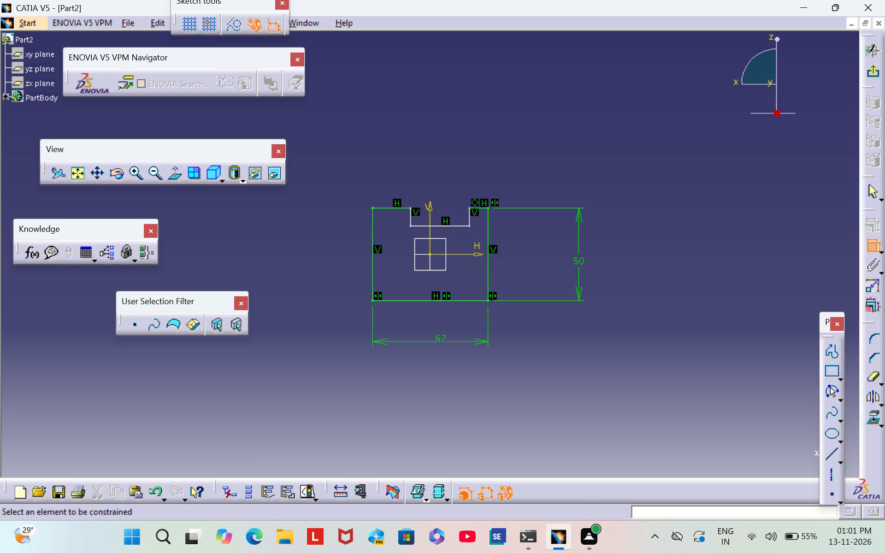
{"action": "left_click", "coordinate": [447, 223]}
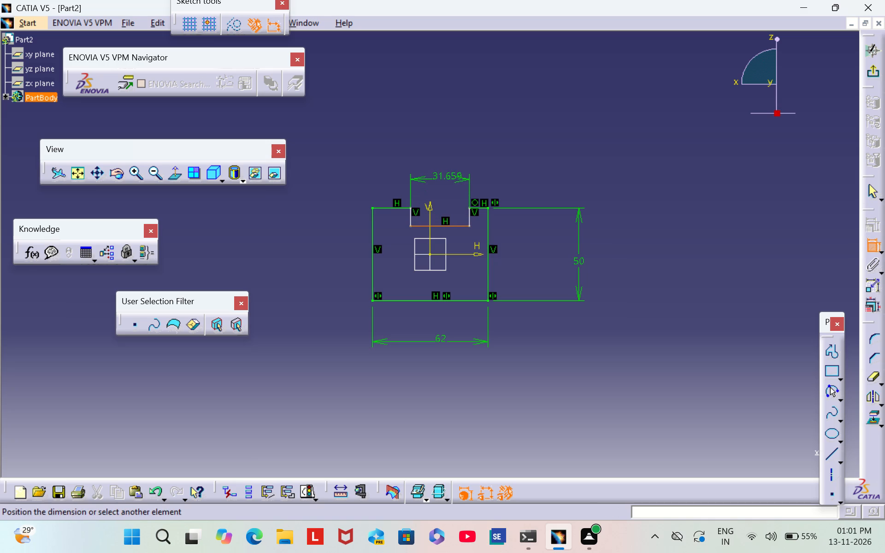
{"action": "left_click", "coordinate": [445, 170]}
{"action": "double_click", "coordinate": [442, 166]}
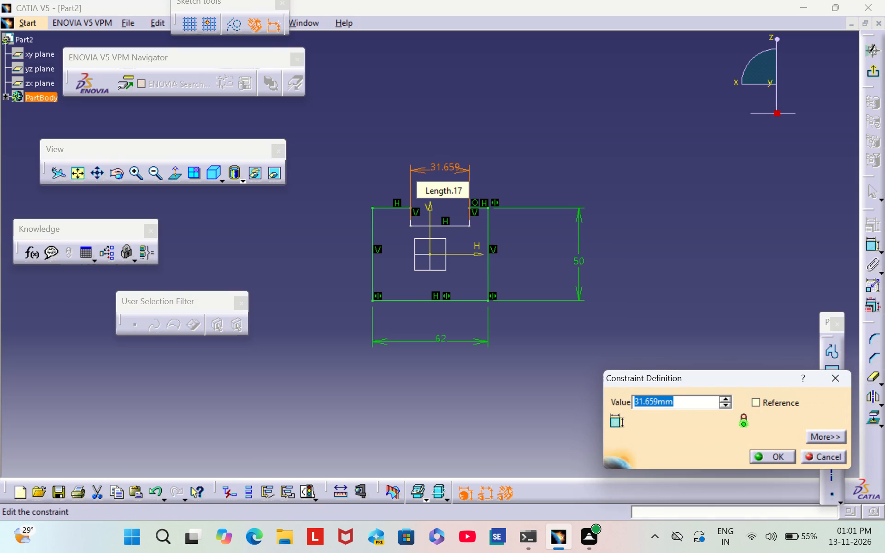
{"action": "key", "text": "BackSpace"}
{"action": "type", "text": "28"}
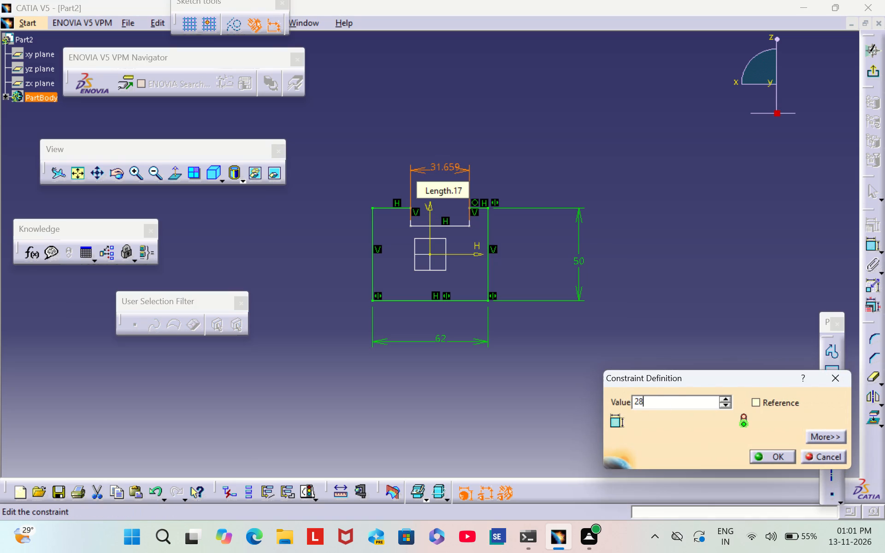
{"action": "key", "text": "Return"}
{"action": "left_click", "coordinate": [588, 98]}
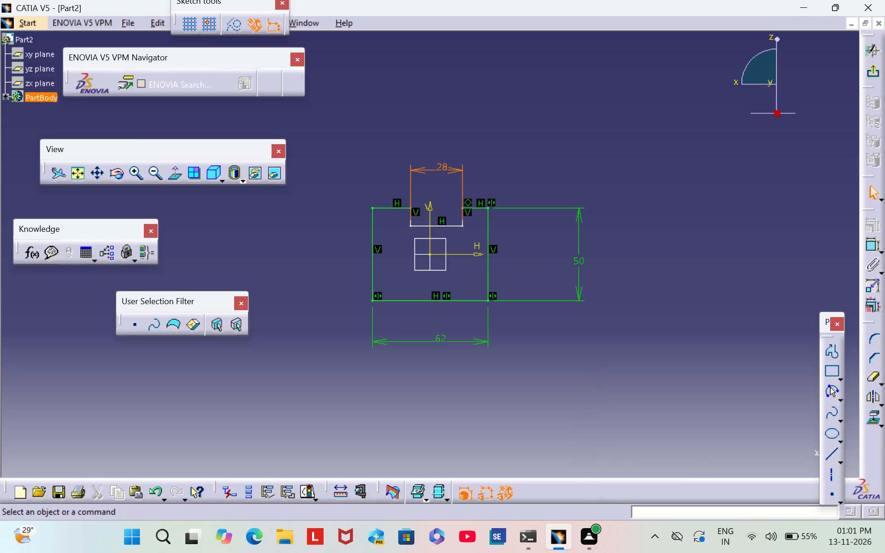
Constrain the two bottom corners of the notch as symmetric about the vertical sketch axis.
{"action": "double_click", "coordinate": [871, 250]}
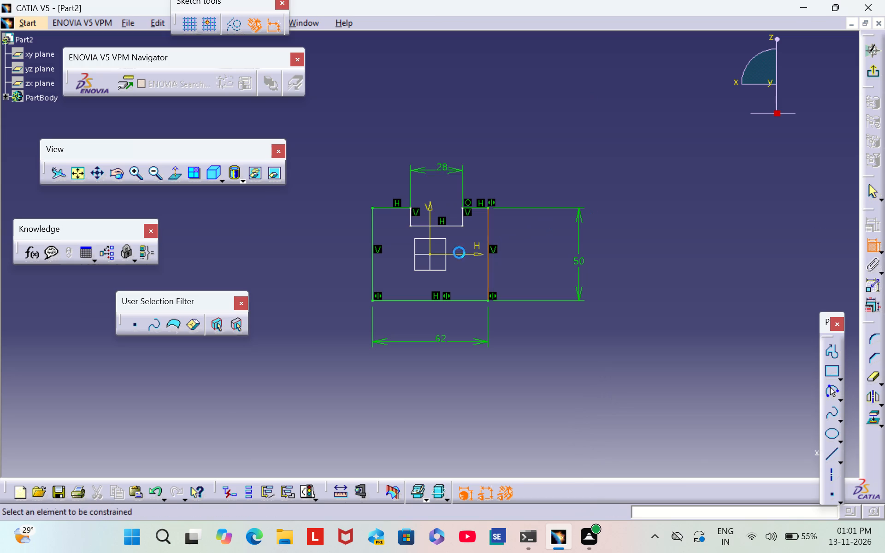
{"action": "left_click", "coordinate": [410, 224]}
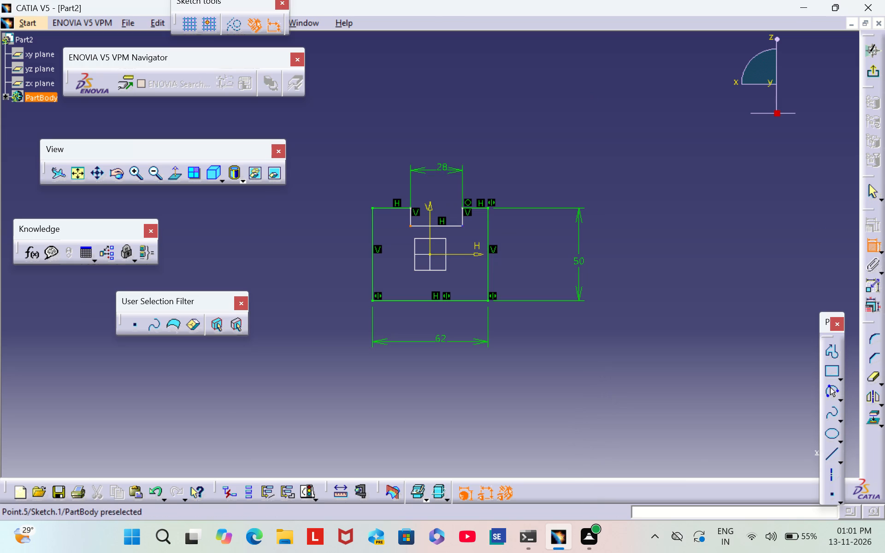
{"action": "left_click", "coordinate": [461, 224]}
{"action": "right_click", "coordinate": [461, 217]}
{"action": "left_click", "coordinate": [532, 406]}
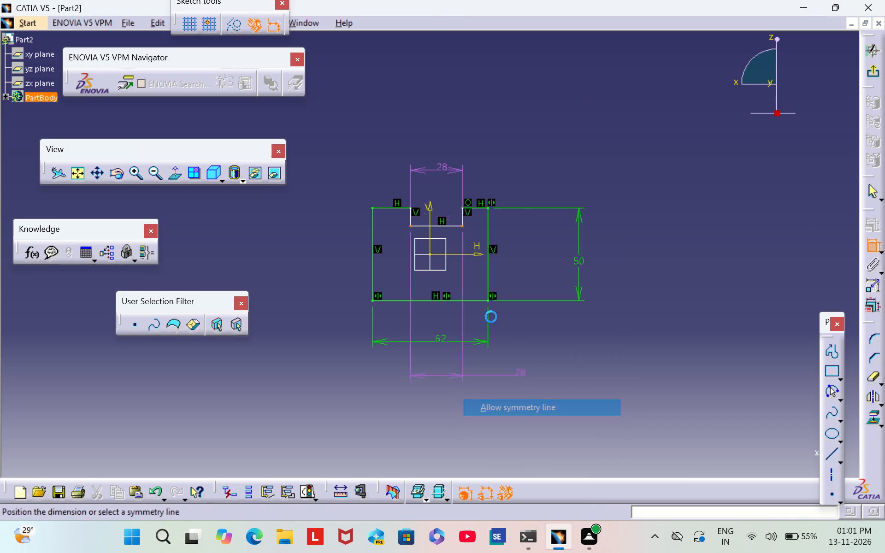
{"action": "left_click", "coordinate": [429, 207]}
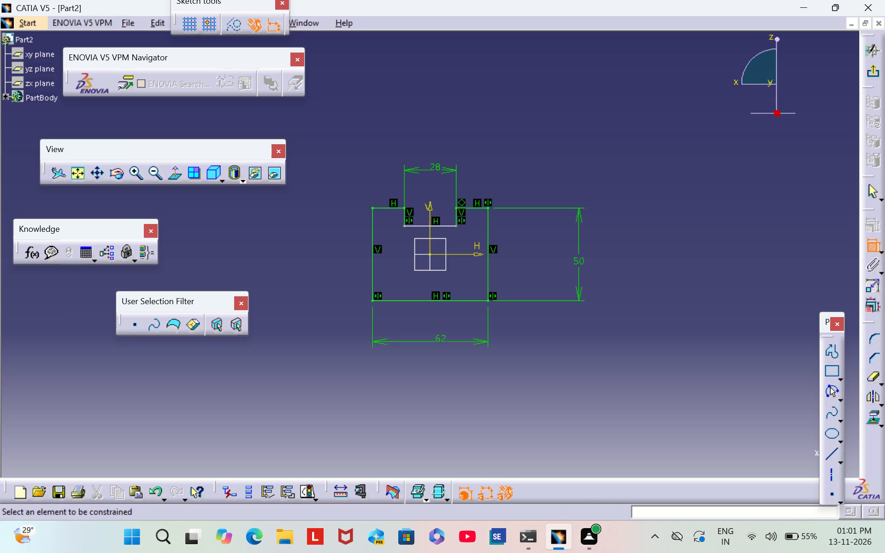
Exit the sketch and pad the notched profile 44 mm in the reversed direction.
{"action": "left_click", "coordinate": [871, 71]}
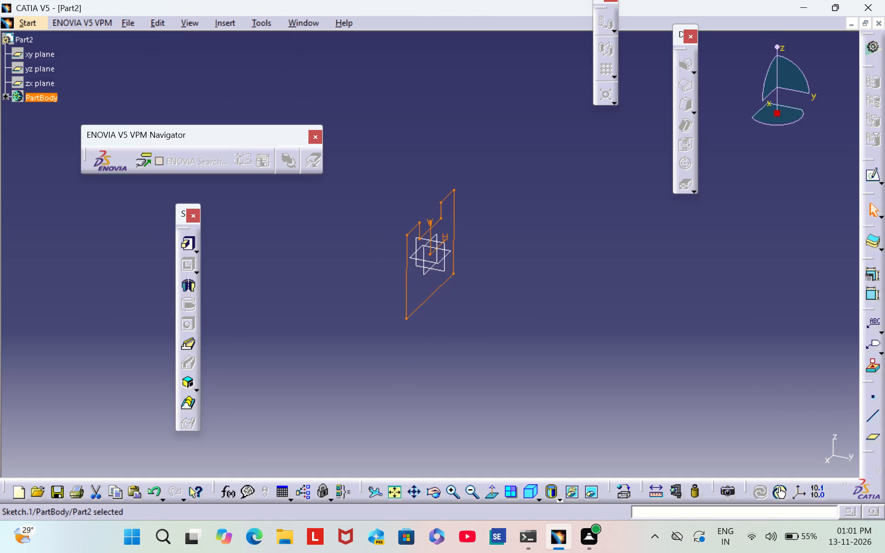
{"action": "left_click", "coordinate": [187, 240]}
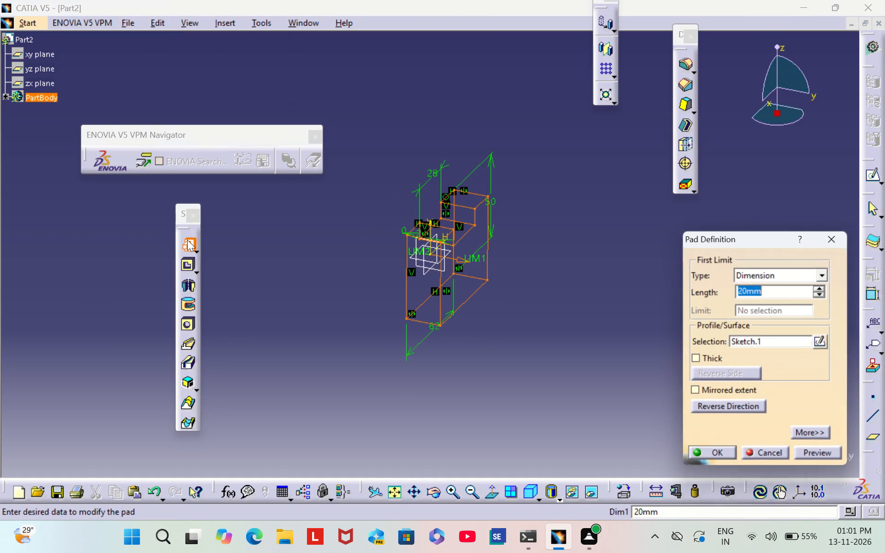
{"action": "left_click", "coordinate": [720, 411]}
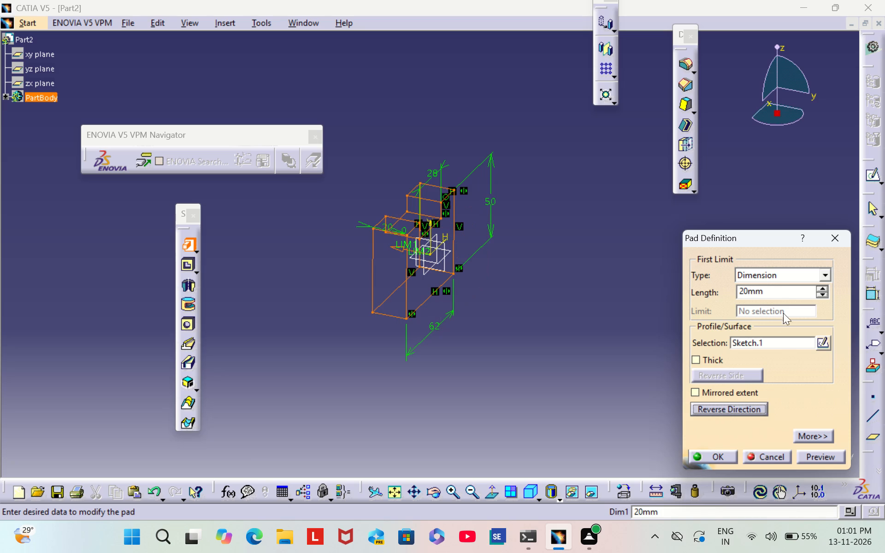
{"action": "left_click", "coordinate": [772, 295]}
{"action": "key", "text": "BackSpace"}
{"action": "key", "text": "BackSpace"}
{"action": "key", "text": "BackSpace"}
{"action": "key", "text": "BackSpace"}
{"action": "key", "text": "BackSpace"}
{"action": "key", "text": "BackSpace"}
{"action": "key", "text": "BackSpace"}
{"action": "key", "text": "BackSpace"}
{"action": "key", "text": "BackSpace"}
{"action": "key", "text": "BackSpace"}
{"action": "key", "text": "BackSpace"}
{"action": "key", "text": "BackSpace"}
{"action": "key", "text": "BackSpace"}
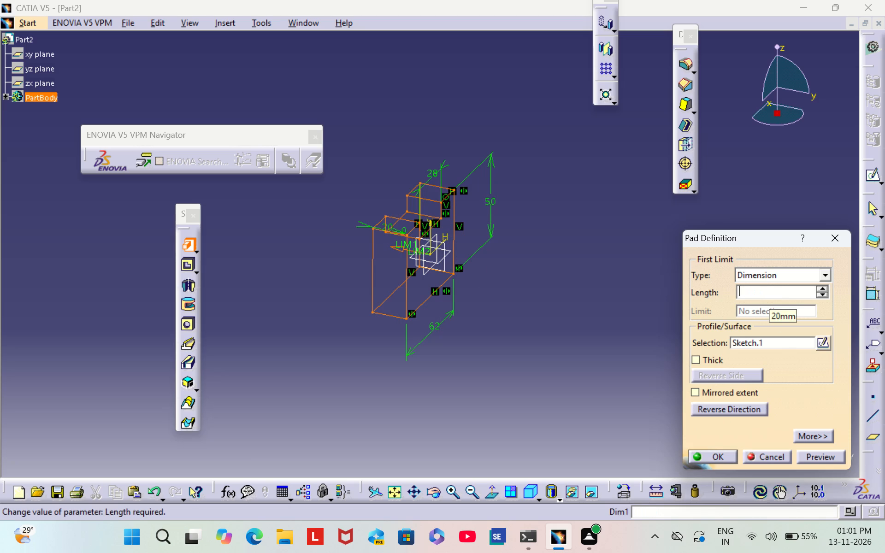
{"action": "type", "text": "44"}
{"action": "key", "text": "Return"}
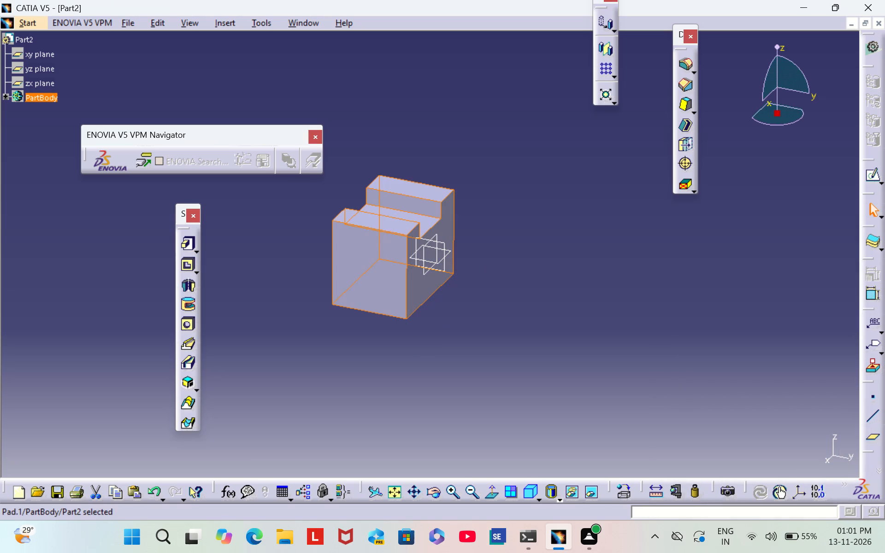
{"action": "left_click", "coordinate": [530, 301]}
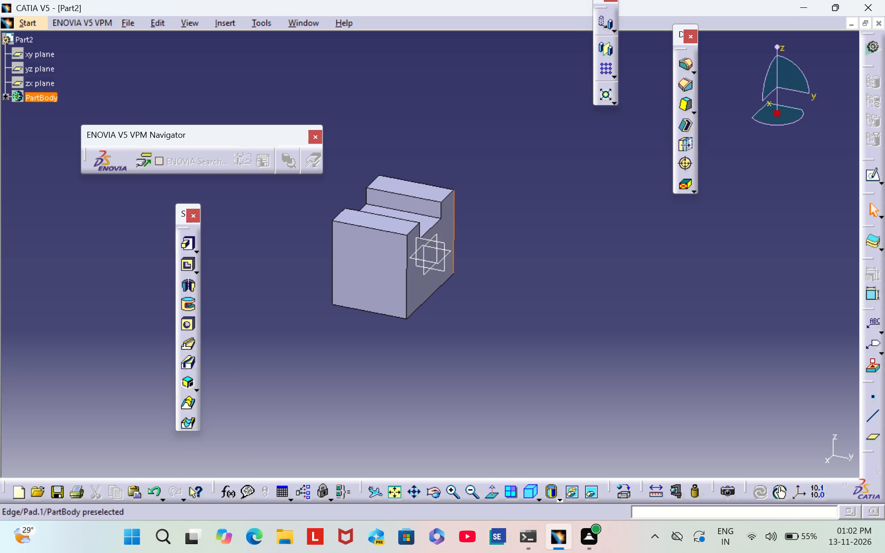
Start a sketch on the block's notched end face and draw a circle of about 12 mm radius centred on the origin.
{"action": "left_click", "coordinate": [446, 220]}
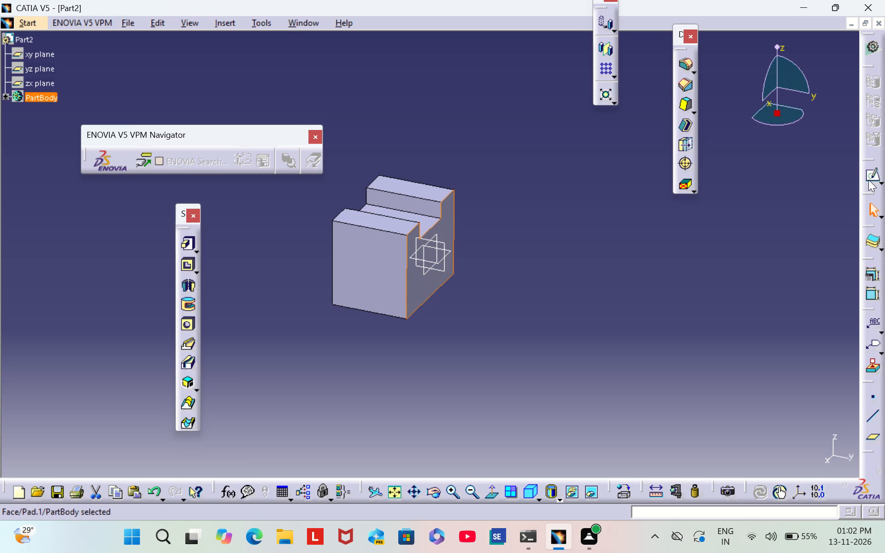
{"action": "left_click", "coordinate": [868, 180]}
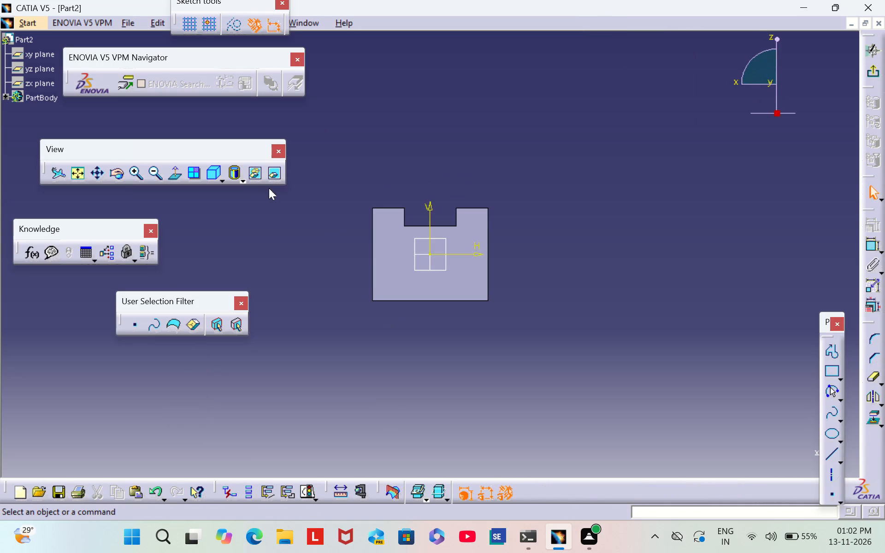
{"action": "triple_click", "coordinate": [133, 170]}
{"action": "triple_click", "coordinate": [134, 169]}
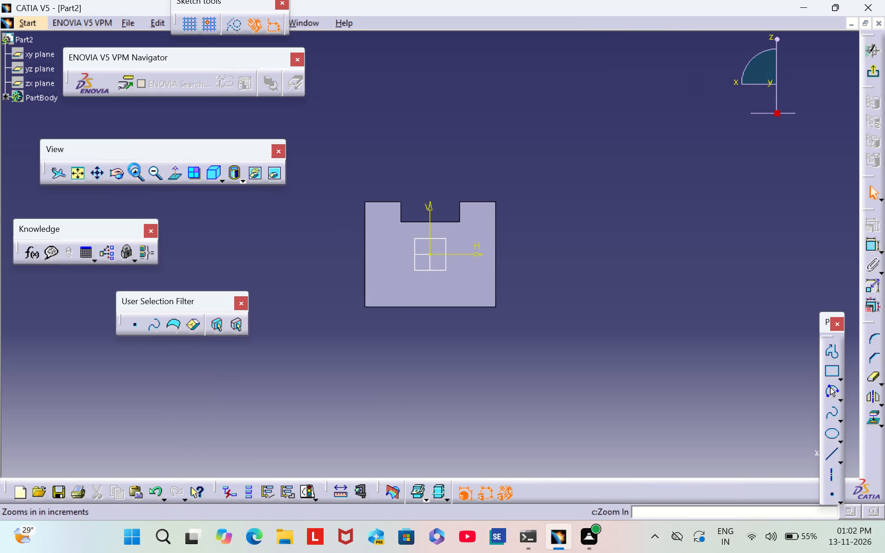
{"action": "double_click", "coordinate": [134, 169]}
{"action": "scroll", "coordinate": [239, 254], "scroll_direction": "down", "scroll_amount": 1}
{"action": "middle_click_drag", "start_coordinate": [240, 251], "coordinate": [241, 251]}
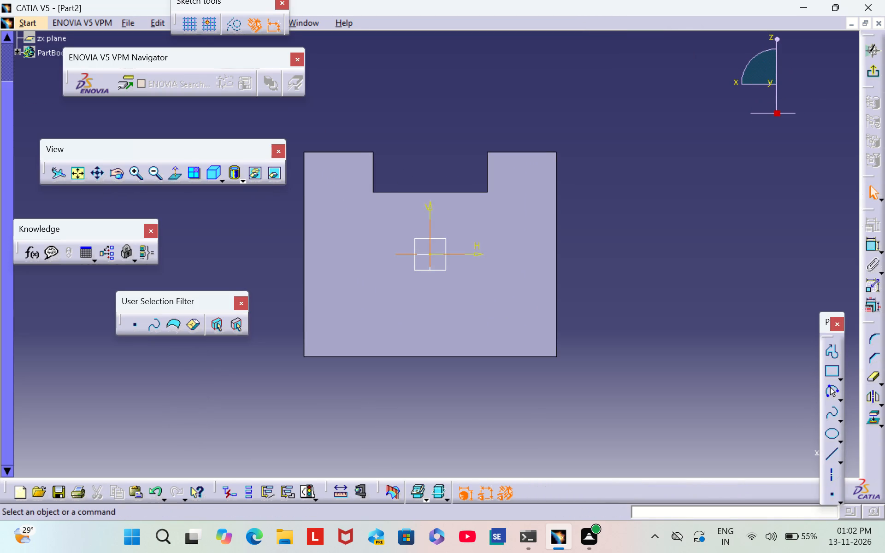
{"action": "middle_click_drag", "start_coordinate": [241, 251], "coordinate": [268, 249]}
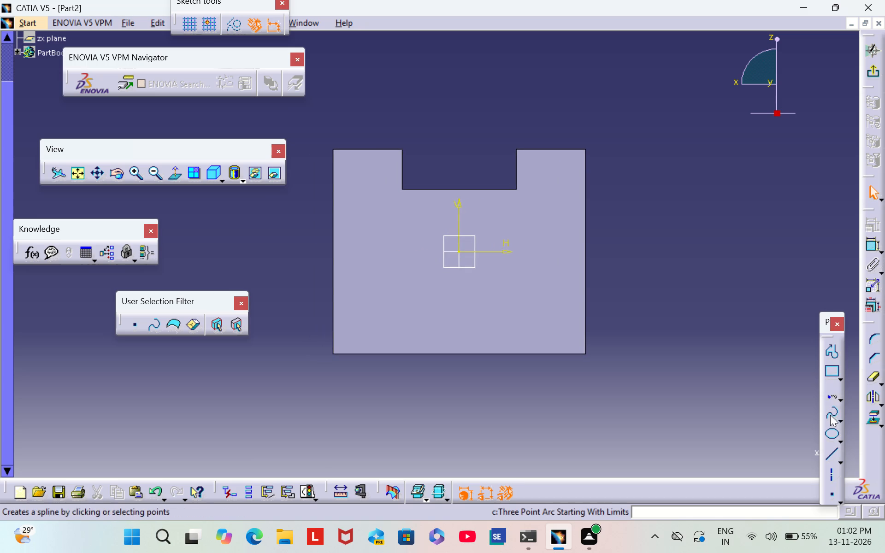
{"action": "left_click", "coordinate": [842, 394]}
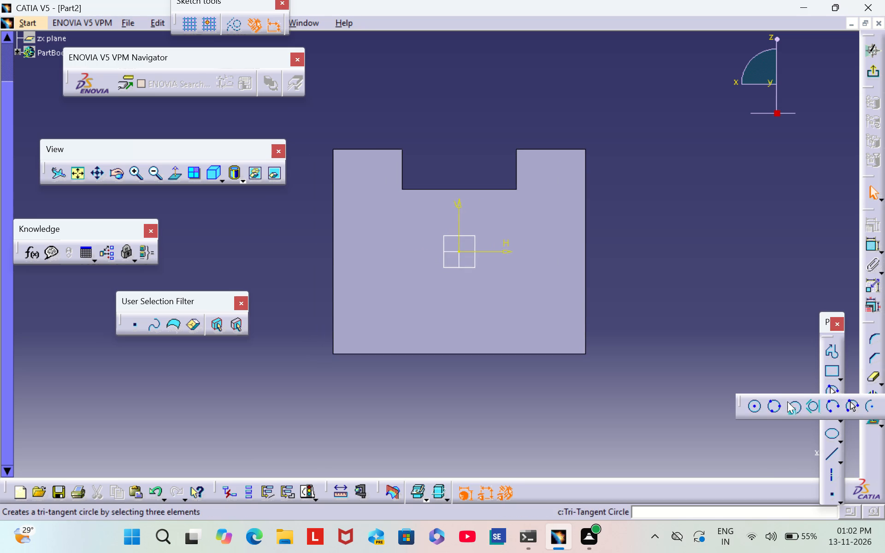
{"action": "left_click", "coordinate": [755, 405]}
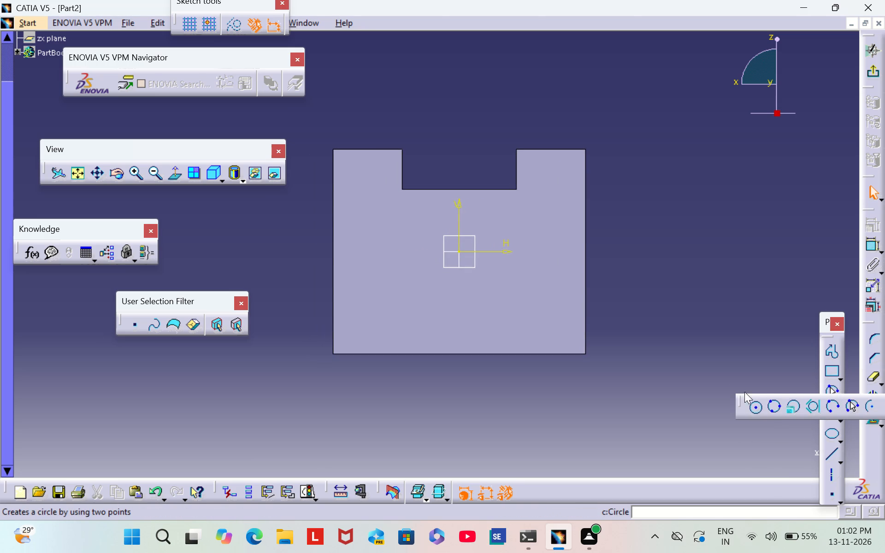
{"action": "left_click", "coordinate": [460, 250]}
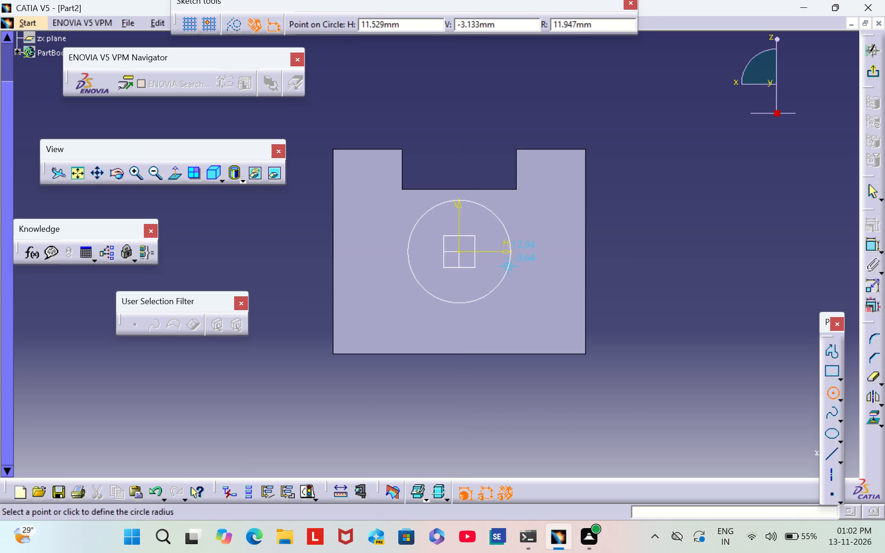
{"action": "left_click", "coordinate": [505, 262]}
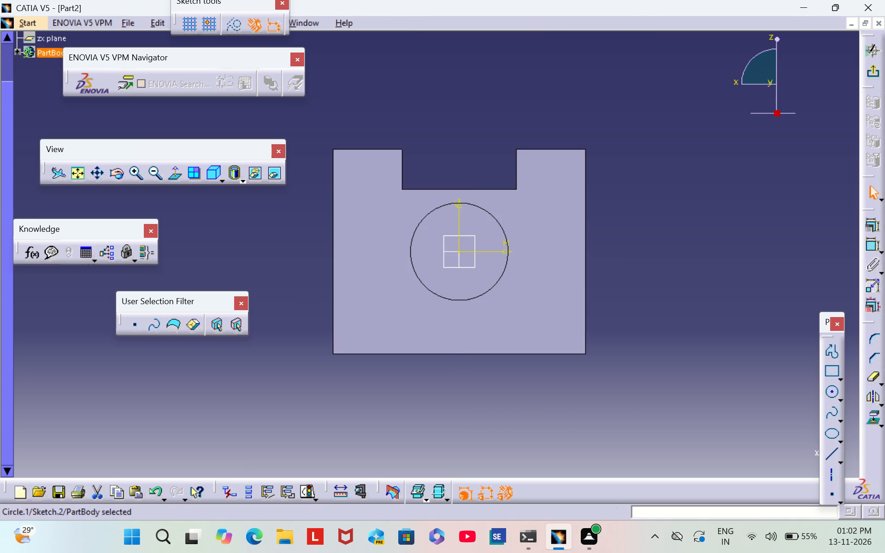
Dimension the central circle as a diameter of 20 mm and place the dimension close to the circle.
{"action": "left_click", "coordinate": [871, 245]}
{"action": "left_click", "coordinate": [651, 215]}
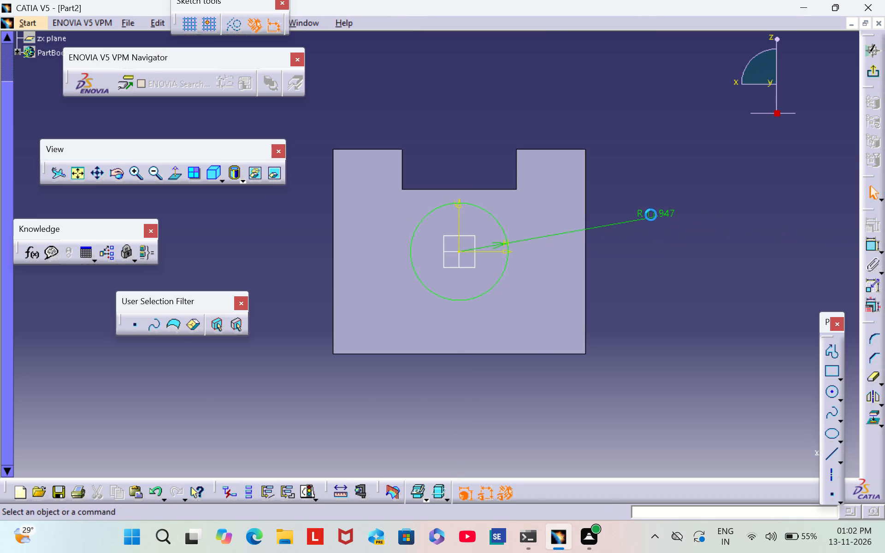
{"action": "double_click", "coordinate": [649, 211]}
{"action": "left_click", "coordinate": [678, 418]}
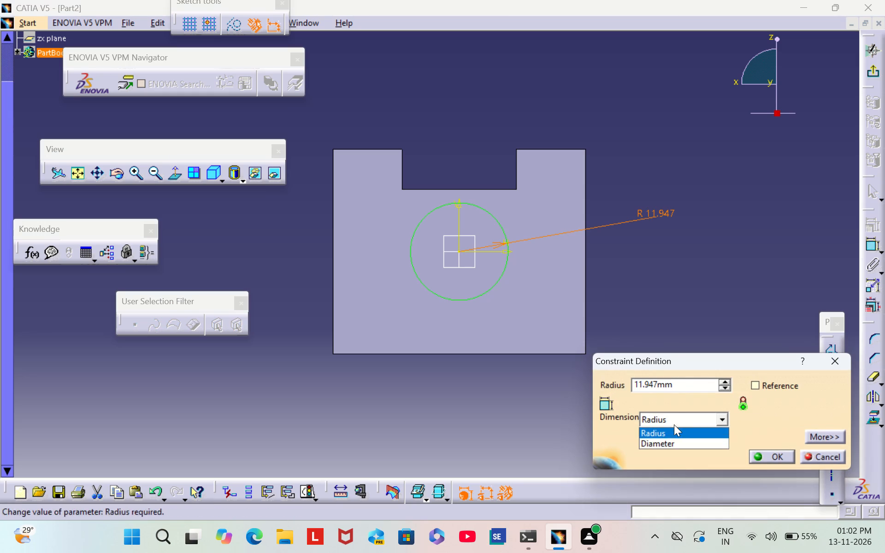
{"action": "left_click", "coordinate": [667, 440]}
{"action": "left_click", "coordinate": [684, 384]}
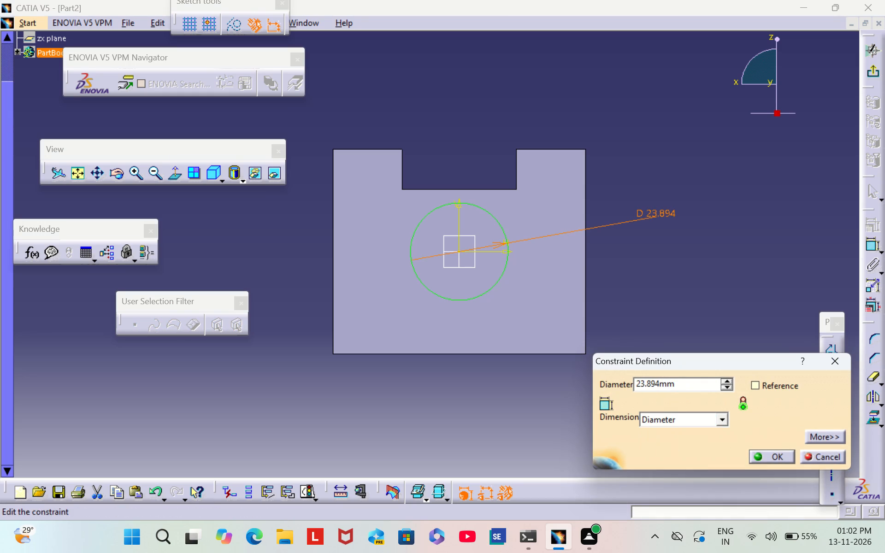
{"action": "key", "text": "BackSpace"}
{"action": "key", "text": "BackSpace"}
{"action": "key", "text": "BackSpace"}
{"action": "key", "text": "BackSpace"}
{"action": "key", "text": "BackSpace"}
{"action": "key", "text": "BackSpace"}
{"action": "key", "text": "BackSpace"}
{"action": "key", "text": "BackSpace"}
{"action": "key", "text": "BackSpace"}
{"action": "key", "text": "BackSpace"}
{"action": "key", "text": "BackSpace"}
{"action": "key", "text": "BackSpace"}
{"action": "key", "text": "BackSpace"}
{"action": "key", "text": "BackSpace"}
{"action": "key", "text": "BackSpace"}
{"action": "key", "text": "BackSpace"}
{"action": "key", "text": "BackSpace"}
{"action": "key", "text": "BackSpace"}
{"action": "key", "text": "BackSpace"}
{"action": "key", "text": "BackSpace"}
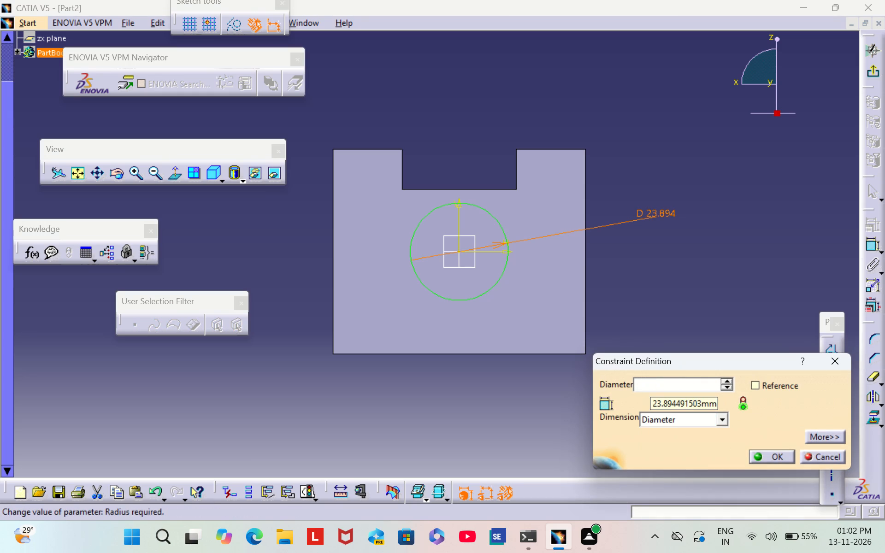
{"action": "key", "text": "2"}
{"action": "key", "text": "0"}
{"action": "key", "text": "Return"}
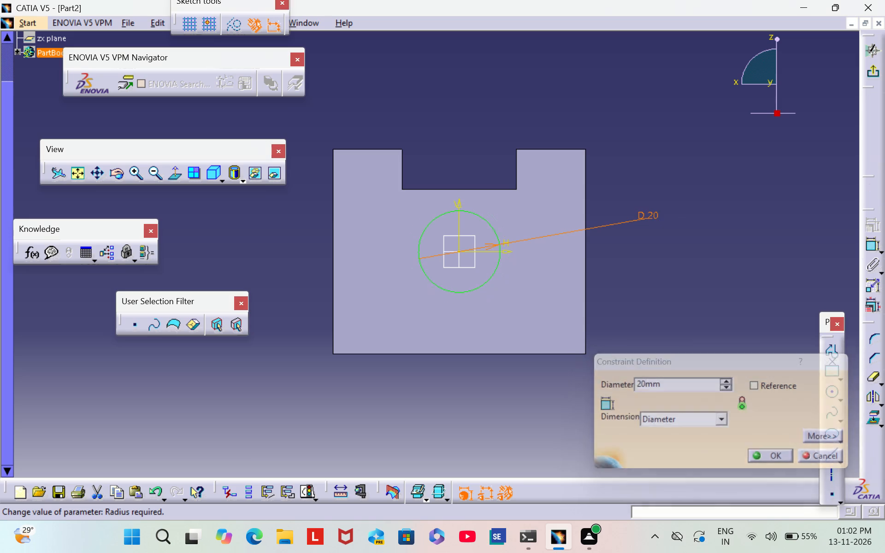
{"action": "left_click", "coordinate": [715, 269]}
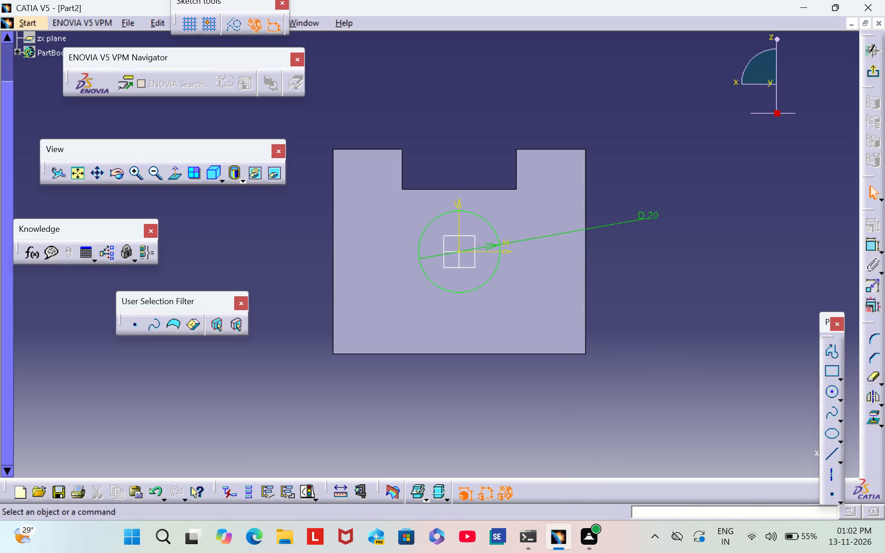
{"action": "left_click_drag", "start_coordinate": [649, 213], "coordinate": [539, 211]}
{"action": "left_click", "coordinate": [676, 270]}
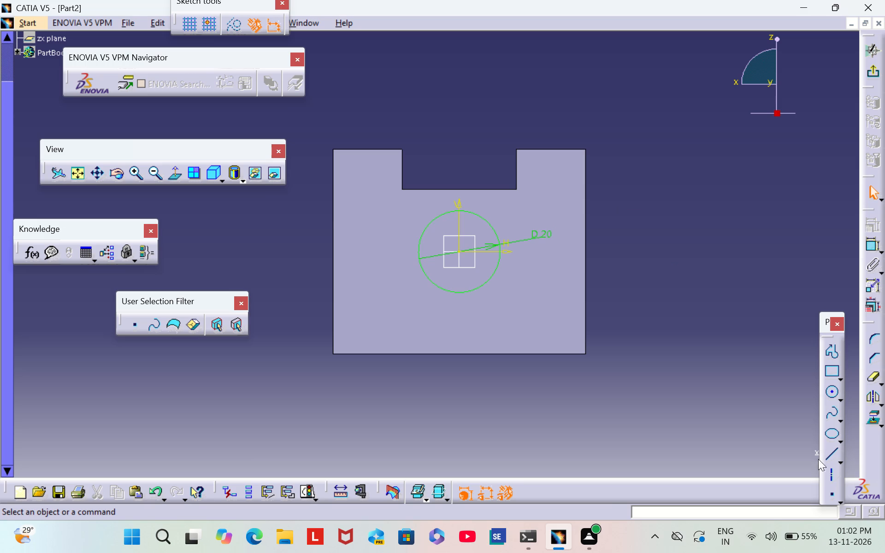
Draw a second circle of about 13.7 mm radius, centred on the horizontal axis about 32 mm right of the origin.
{"action": "left_click", "coordinate": [832, 393]}
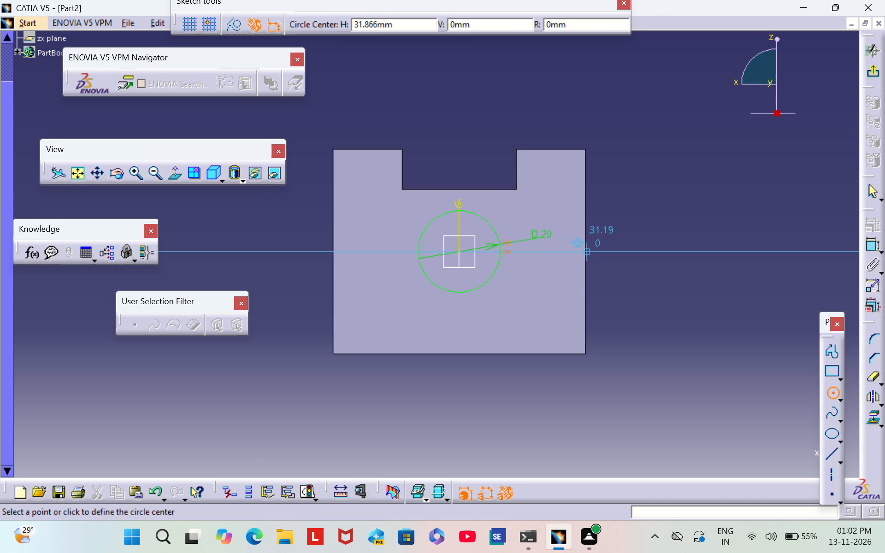
{"action": "left_click", "coordinate": [591, 252]}
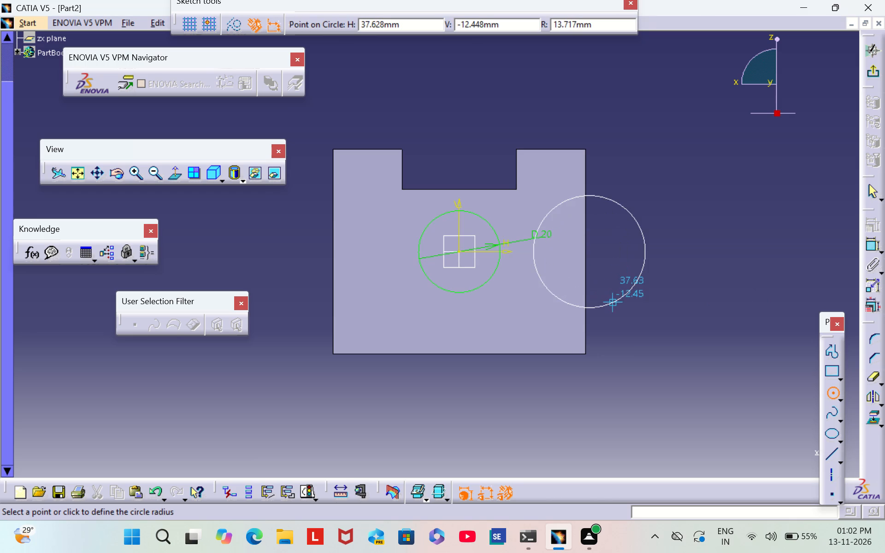
{"action": "left_click", "coordinate": [614, 304]}
Dimension the second circle as a radius and set it to 12 mm.
{"action": "left_click", "coordinate": [872, 245]}
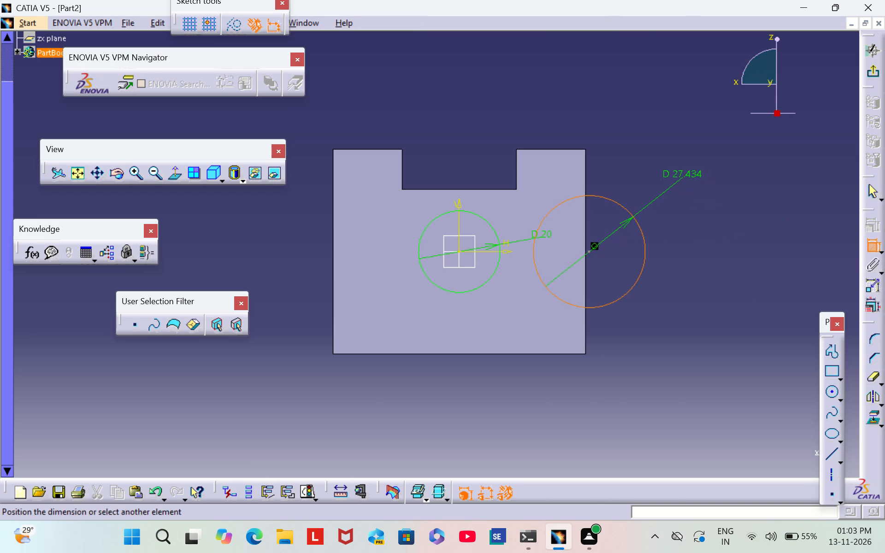
{"action": "left_click", "coordinate": [680, 177]}
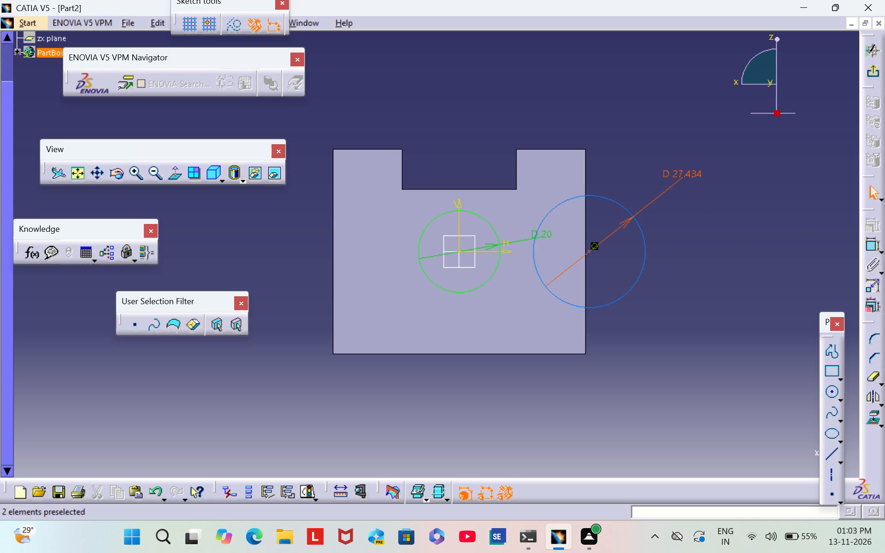
{"action": "left_click", "coordinate": [678, 171]}
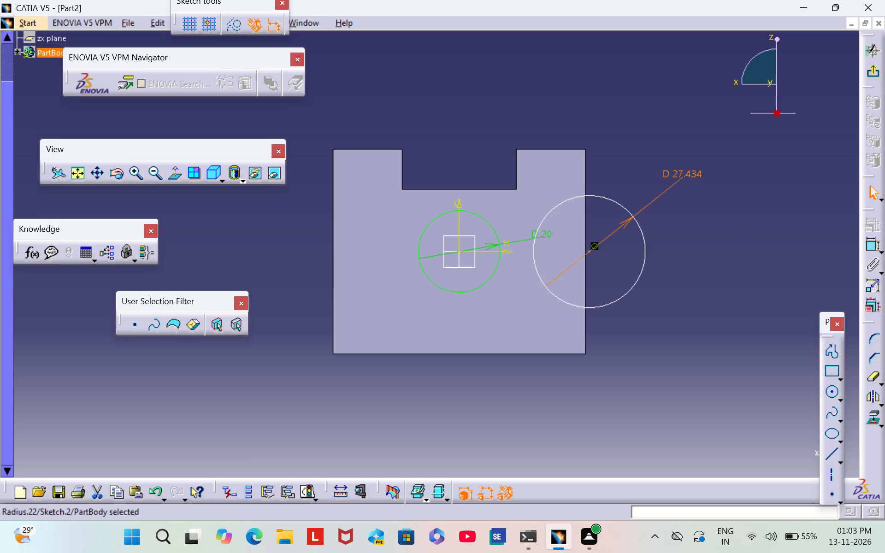
{"action": "double_click", "coordinate": [682, 176]}
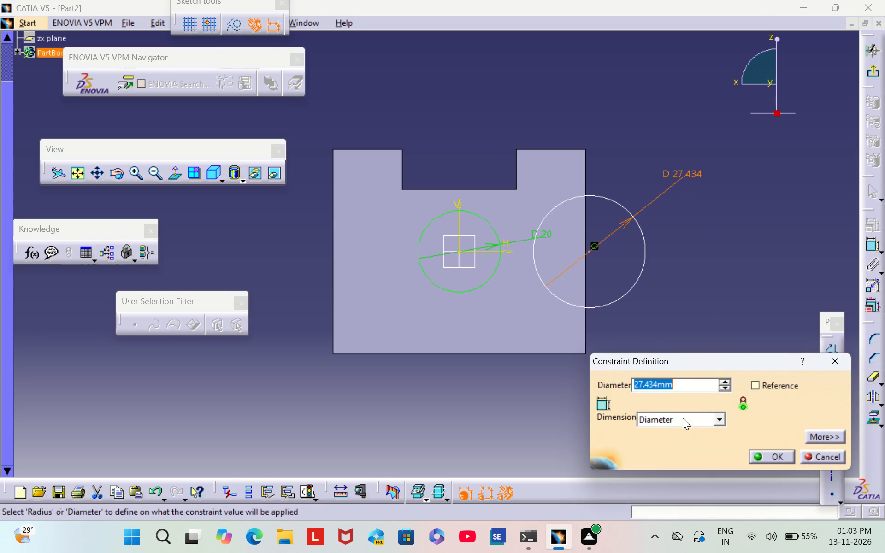
{"action": "left_click", "coordinate": [683, 418]}
{"action": "left_click", "coordinate": [672, 432]}
{"action": "left_click", "coordinate": [671, 386]}
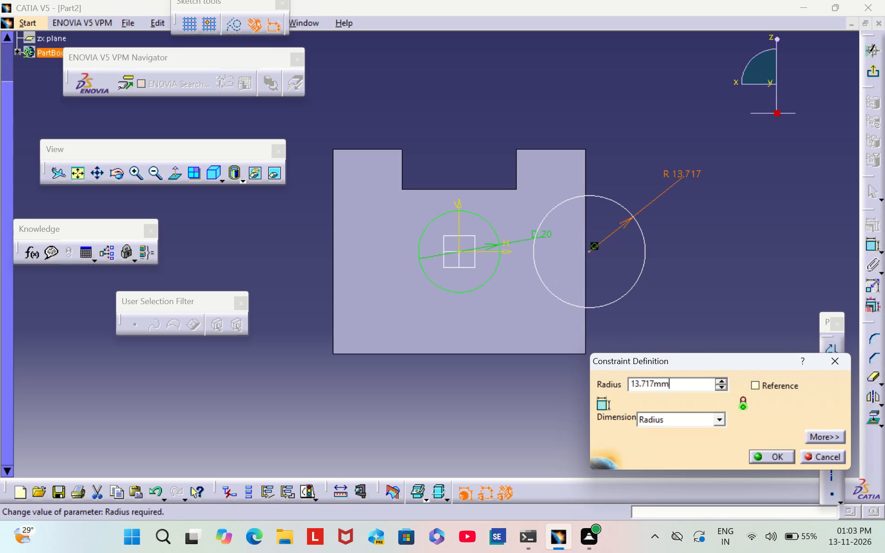
{"action": "key", "text": "BackSpace"}
{"action": "key", "text": "BackSpace"}
{"action": "key", "text": "BackSpace"}
{"action": "key", "text": "BackSpace"}
{"action": "key", "text": "BackSpace"}
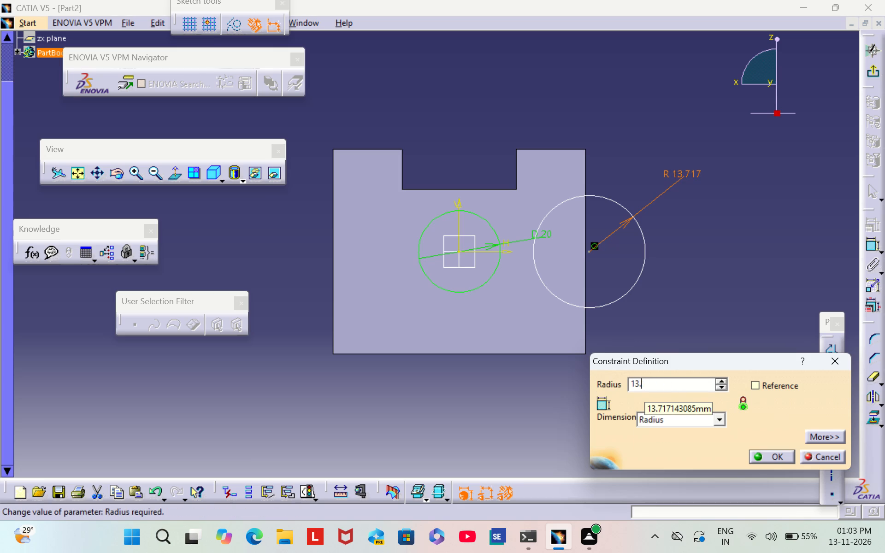
{"action": "key", "text": "BackSpace"}
{"action": "key", "text": "BackSpace"}
{"action": "key", "text": "BackSpace"}
{"action": "type", "text": "12"}
{"action": "key", "text": "Return"}
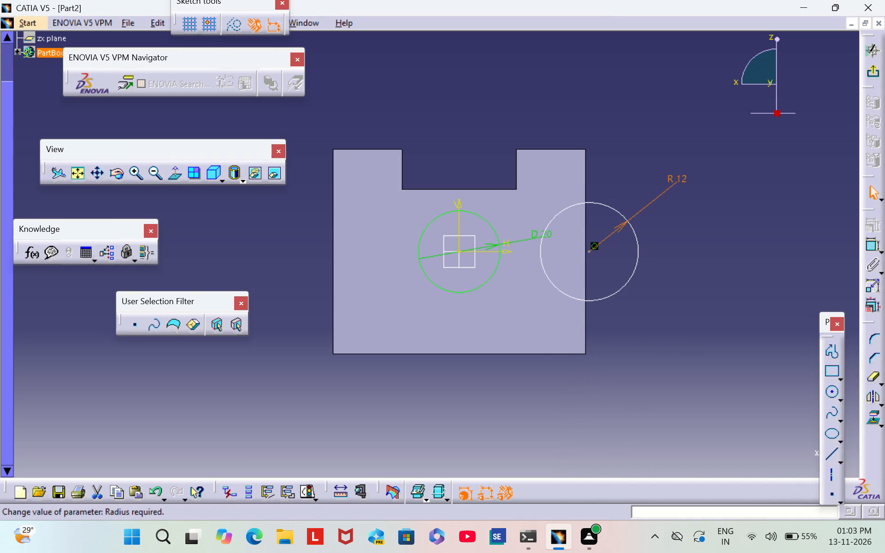
{"action": "left_click", "coordinate": [689, 365]}
Constrain the second circle's centre as coincident with the block's right vertical edge.
{"action": "double_click", "coordinate": [873, 242]}
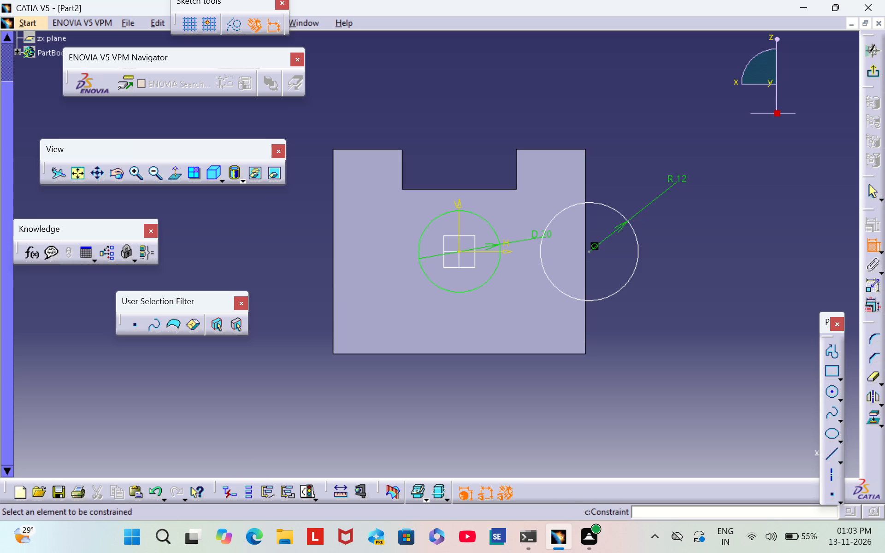
{"action": "left_click", "coordinate": [590, 252]}
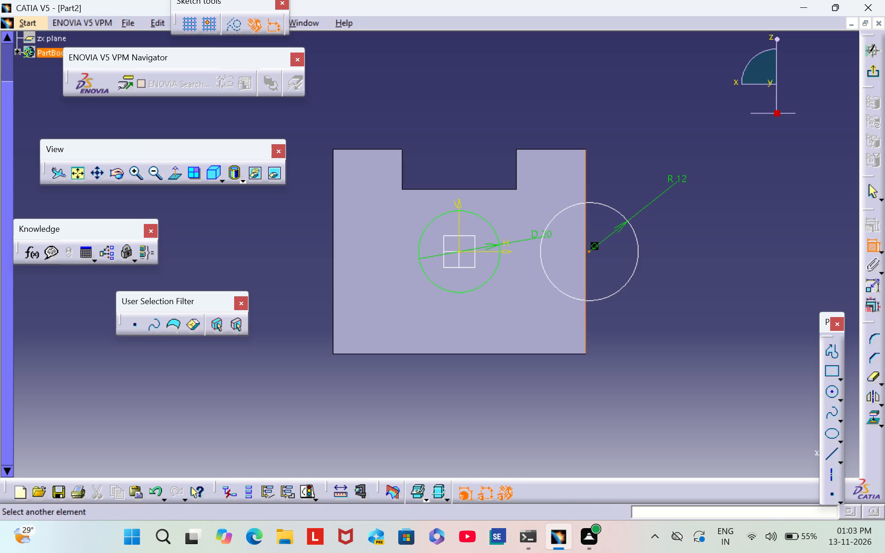
{"action": "left_click", "coordinate": [584, 264]}
{"action": "right_click", "coordinate": [586, 260]}
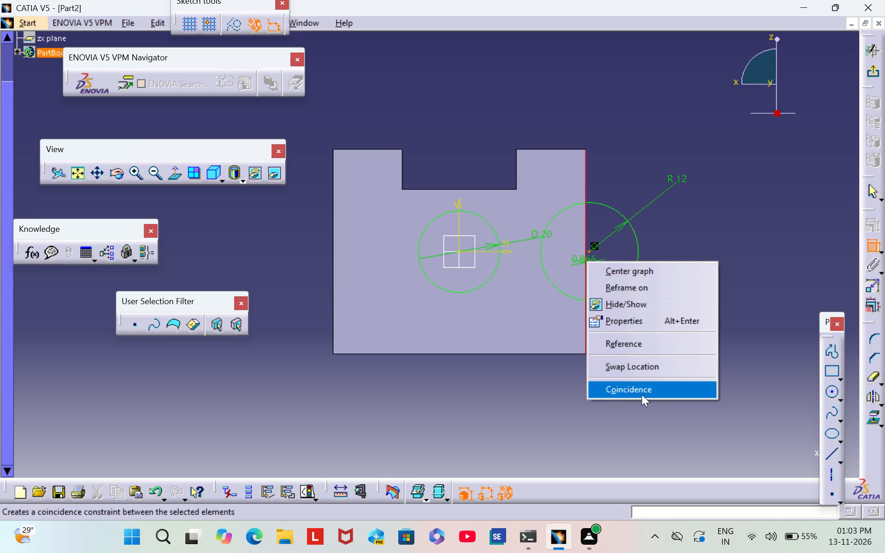
{"action": "left_click", "coordinate": [642, 389]}
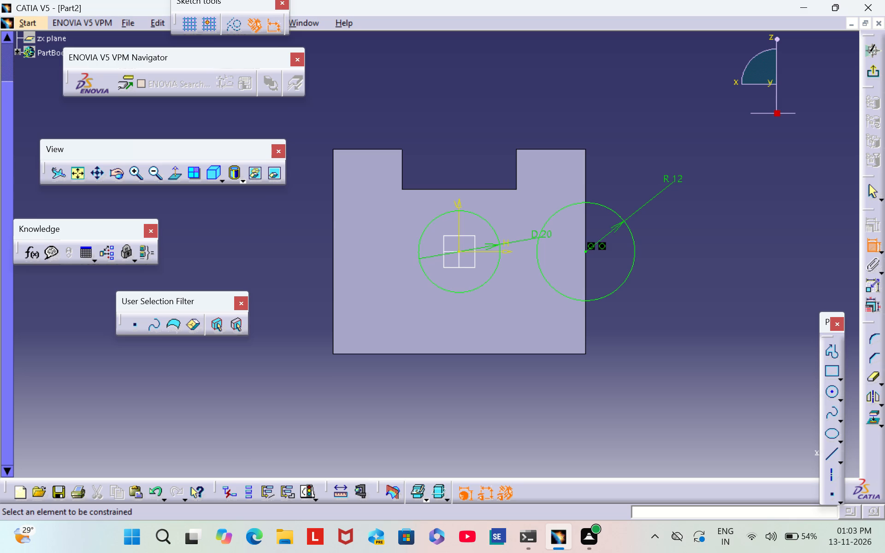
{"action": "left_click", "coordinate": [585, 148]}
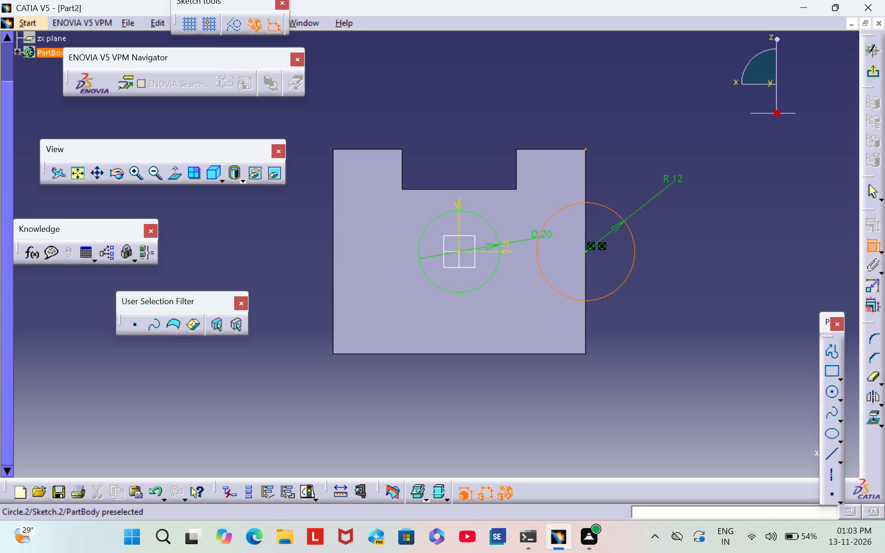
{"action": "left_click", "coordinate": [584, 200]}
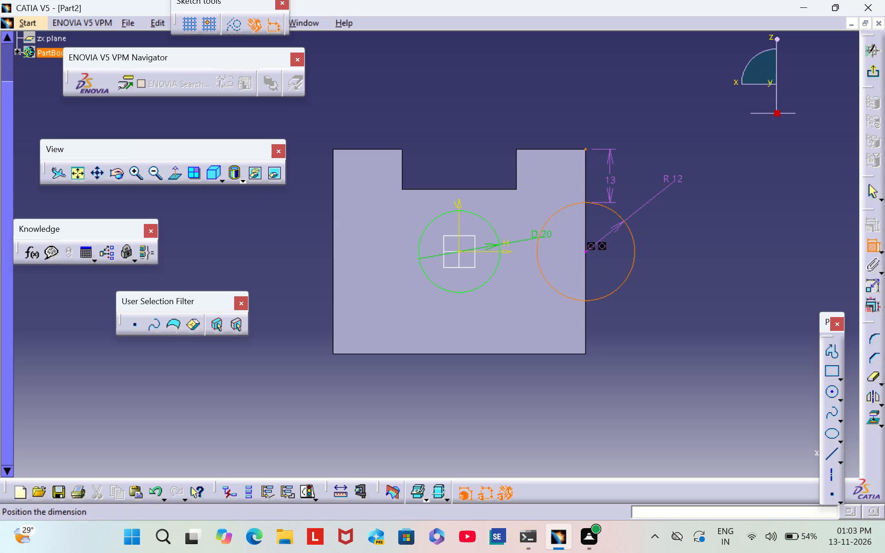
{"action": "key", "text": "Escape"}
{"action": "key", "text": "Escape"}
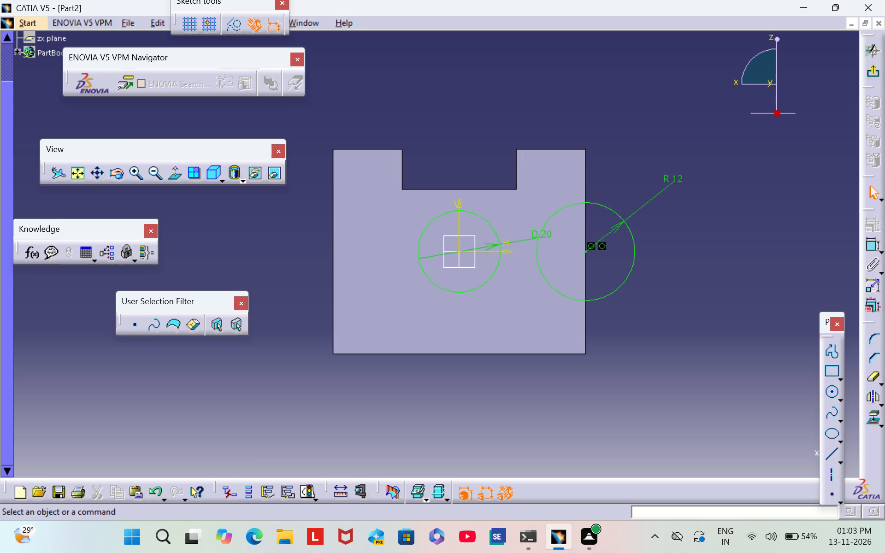
Set the radius of the circle centred on the right edge to 17 mm.
{"action": "double_click", "coordinate": [673, 177]}
{"action": "key", "text": "BackSpace"}
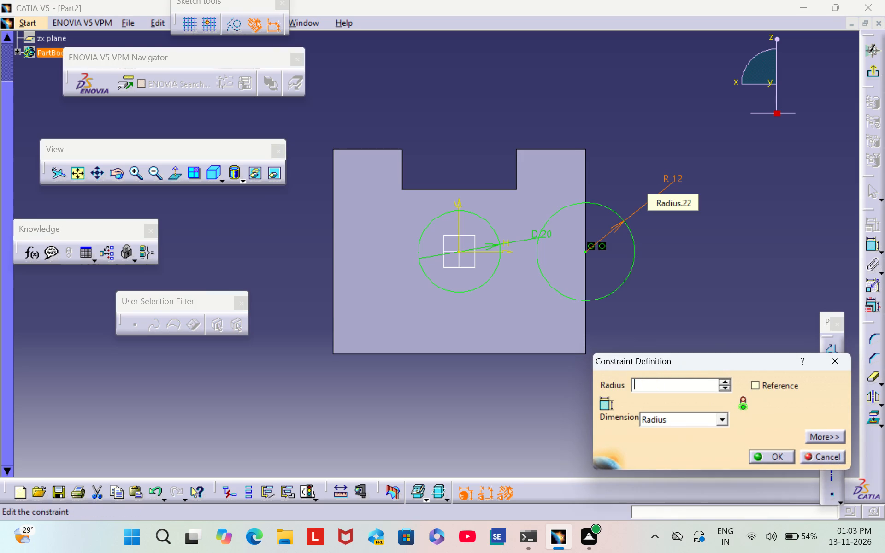
{"action": "type", "text": "17"}
{"action": "key", "text": "Return"}
{"action": "left_click", "coordinate": [697, 239]}
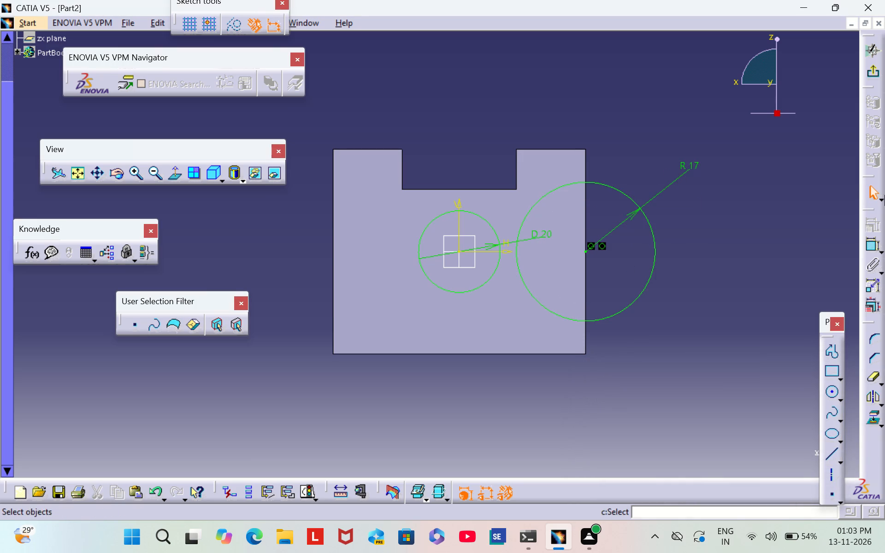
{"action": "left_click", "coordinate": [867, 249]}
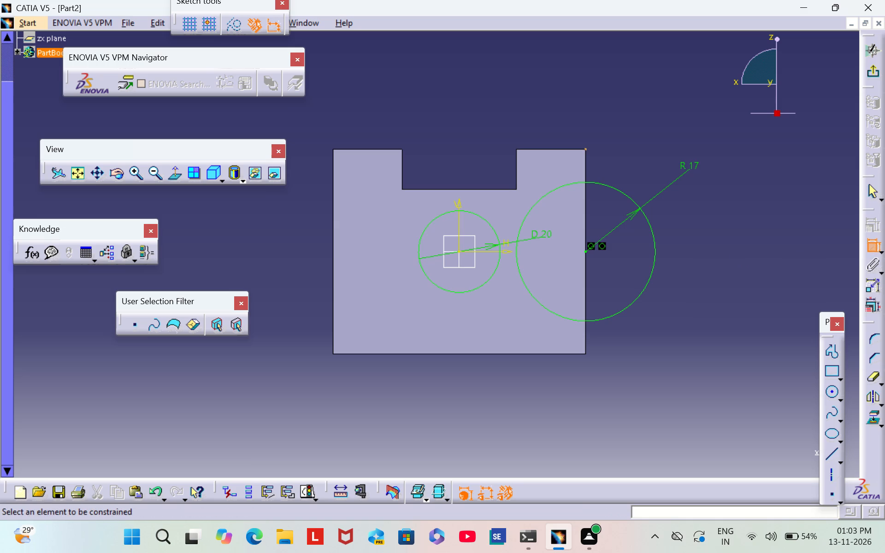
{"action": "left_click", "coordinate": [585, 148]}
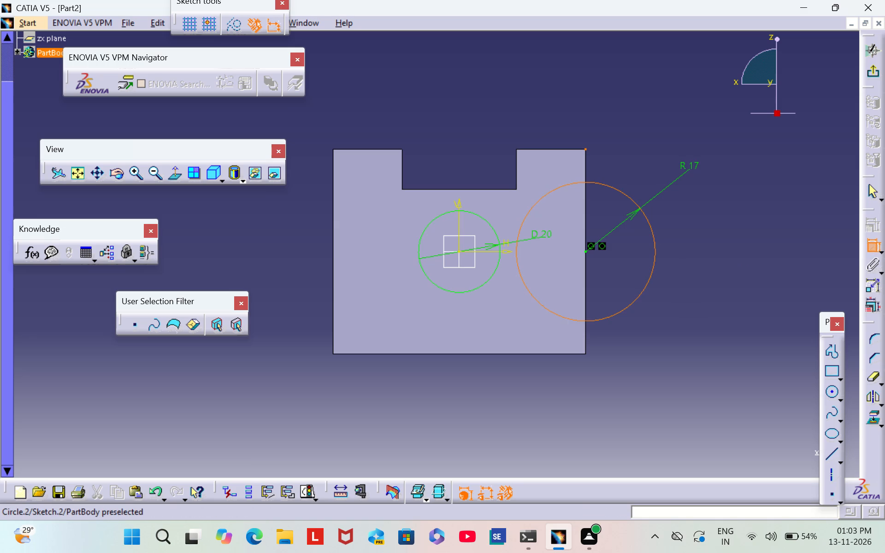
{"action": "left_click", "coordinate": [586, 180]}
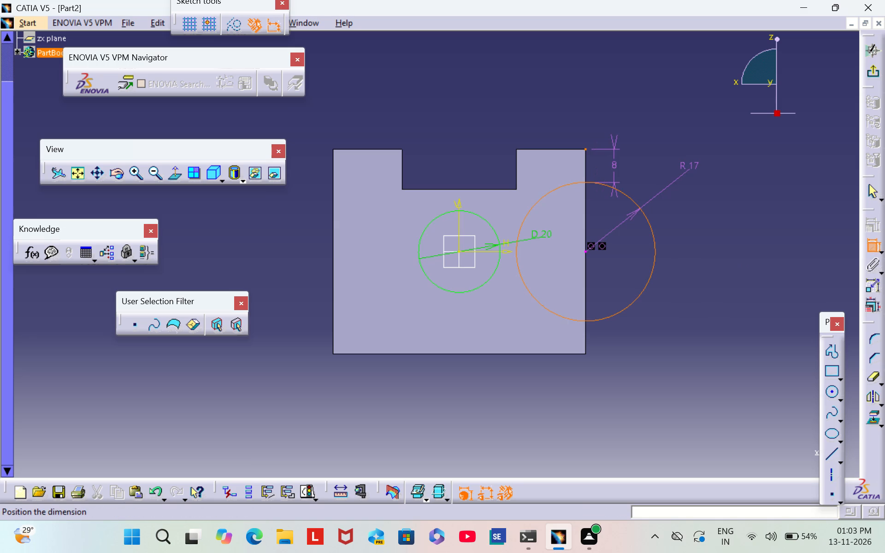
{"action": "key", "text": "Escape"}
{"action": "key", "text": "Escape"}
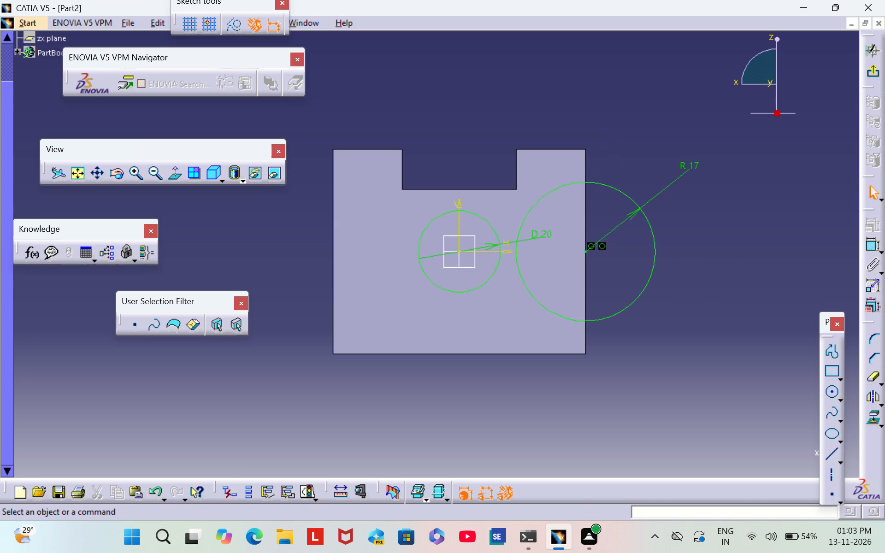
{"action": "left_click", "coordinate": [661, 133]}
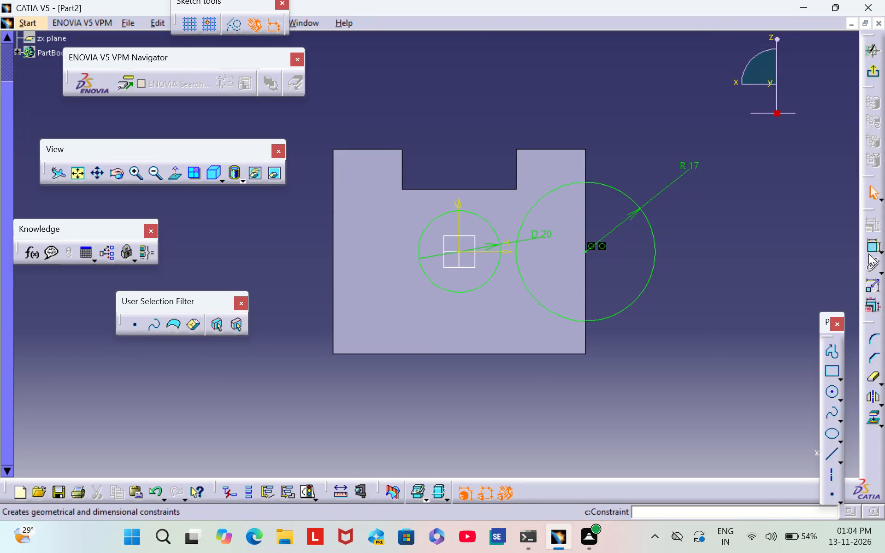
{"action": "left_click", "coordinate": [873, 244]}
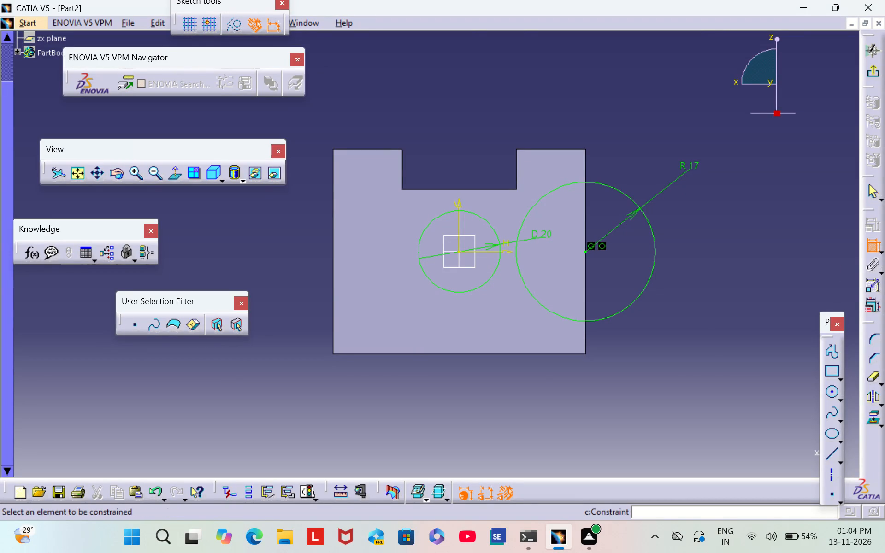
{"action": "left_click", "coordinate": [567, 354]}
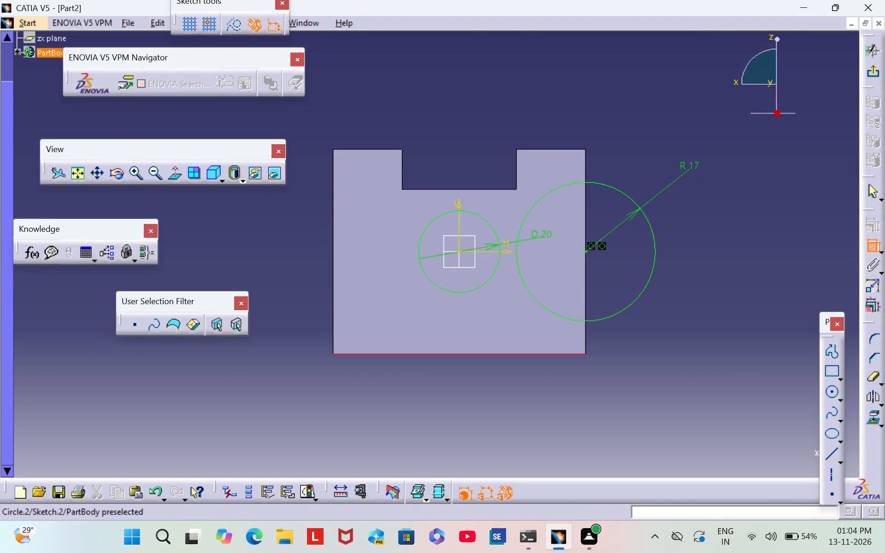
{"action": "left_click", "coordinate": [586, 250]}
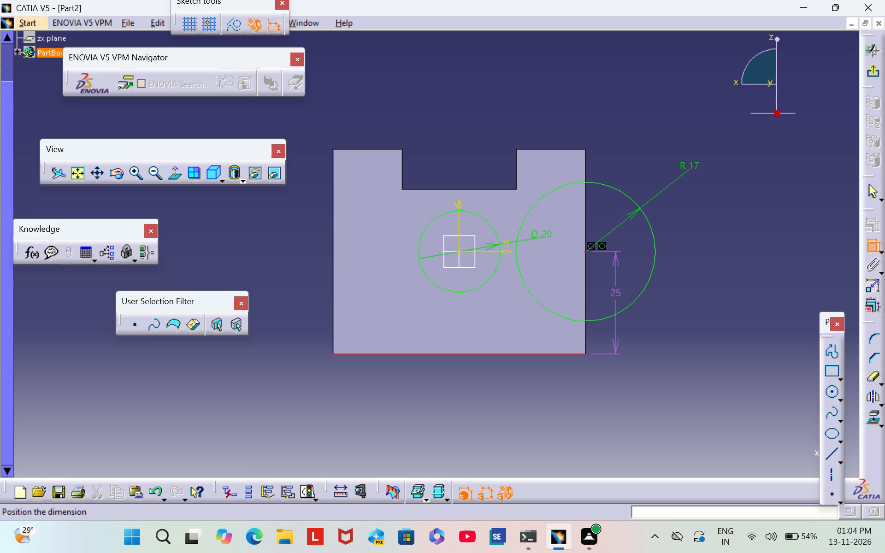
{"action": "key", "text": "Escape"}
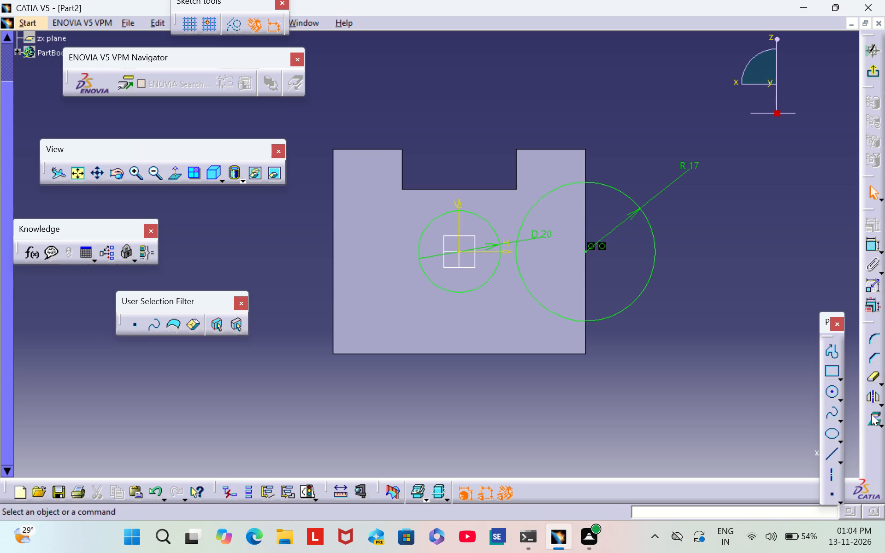
Project the block's right vertical edge onto the sketch plane.
{"action": "left_click", "coordinate": [870, 415]}
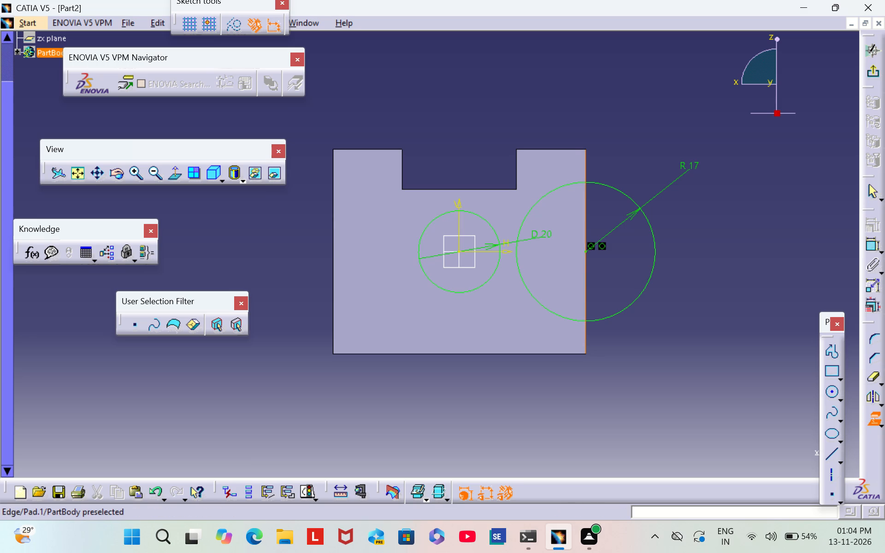
{"action": "left_click", "coordinate": [587, 264]}
{"action": "left_click", "coordinate": [796, 304]}
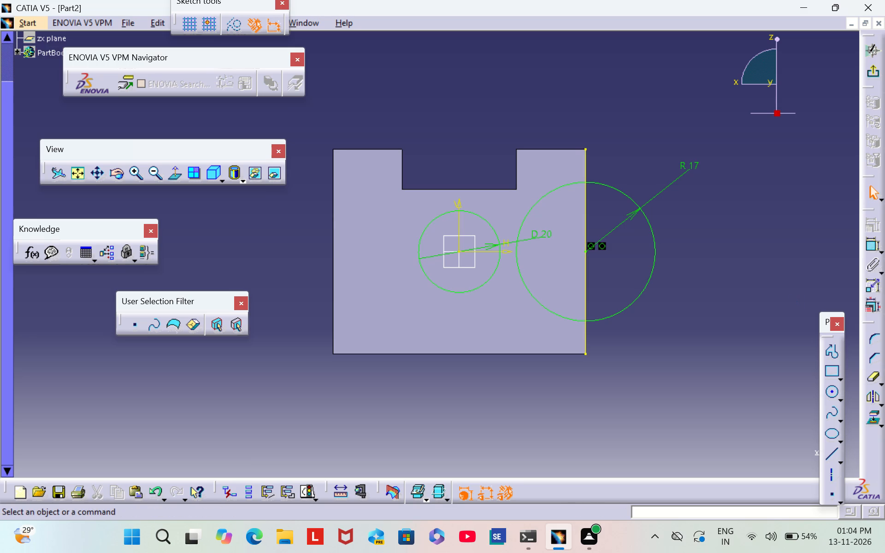
Quick Trim the R17 circle's half outside the block and the projected right edge's portions above and below the remaining arc.
{"action": "double_click", "coordinate": [872, 378]}
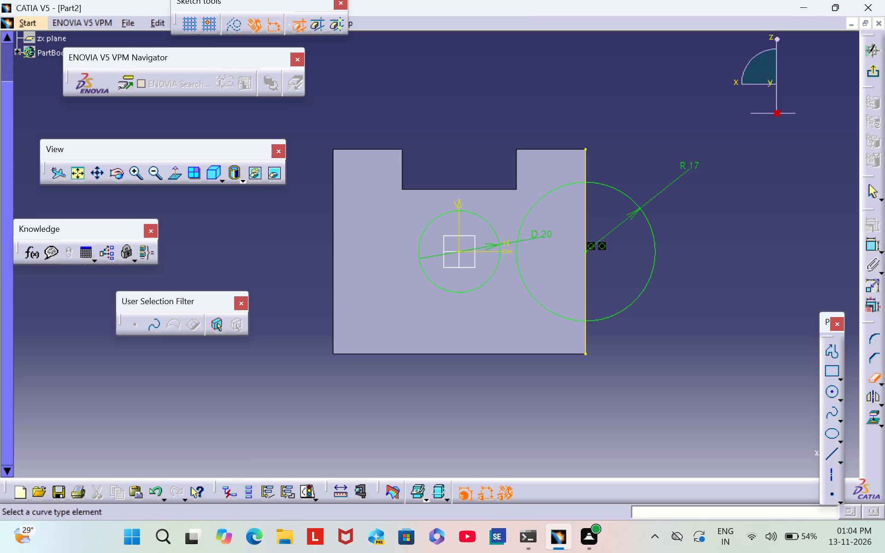
{"action": "left_click", "coordinate": [642, 290]}
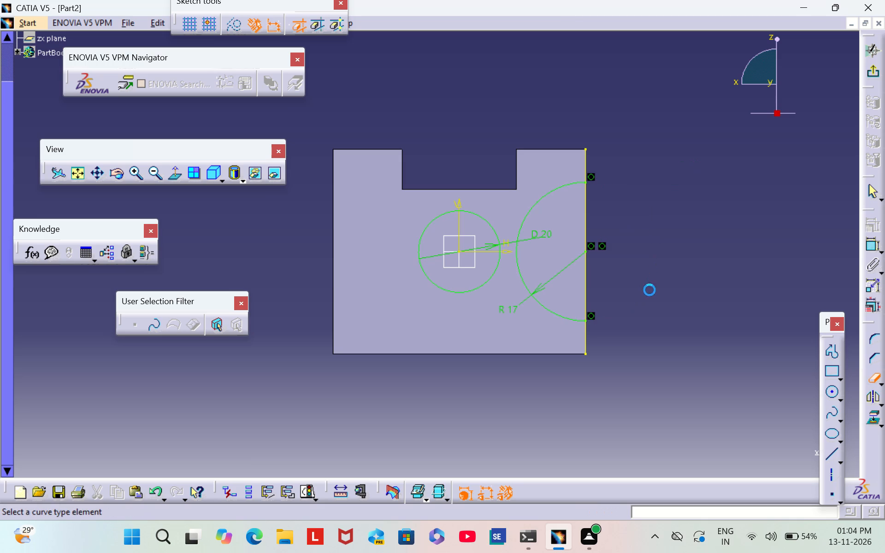
{"action": "left_click", "coordinate": [585, 165]}
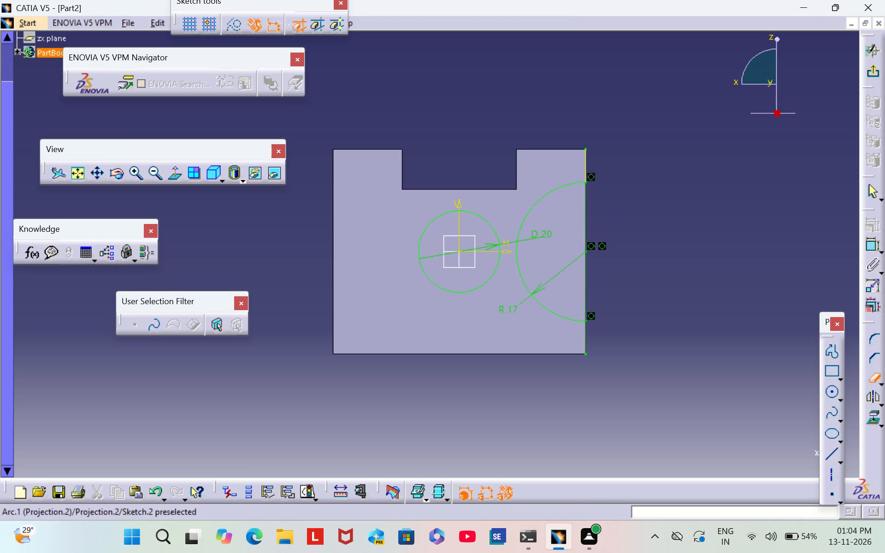
{"action": "left_click", "coordinate": [585, 343]}
{"action": "left_click", "coordinate": [711, 226]}
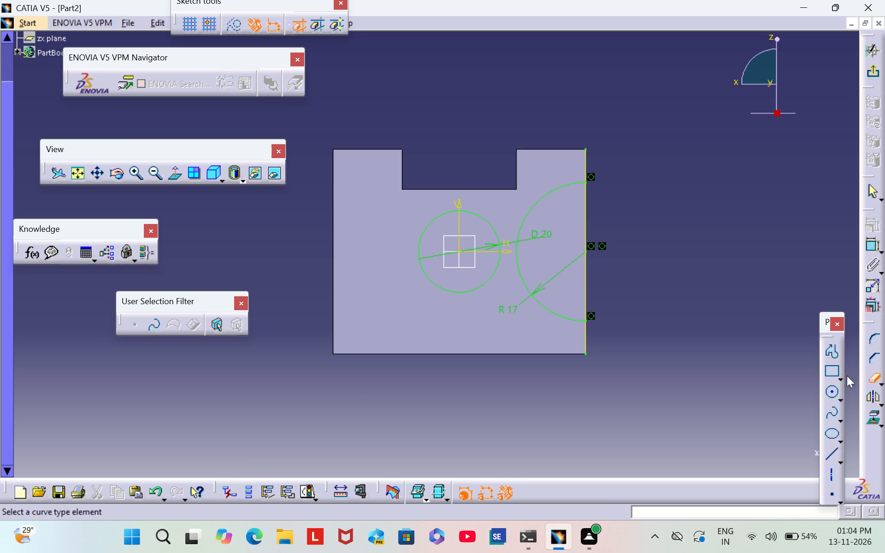
{"action": "left_click", "coordinate": [873, 381]}
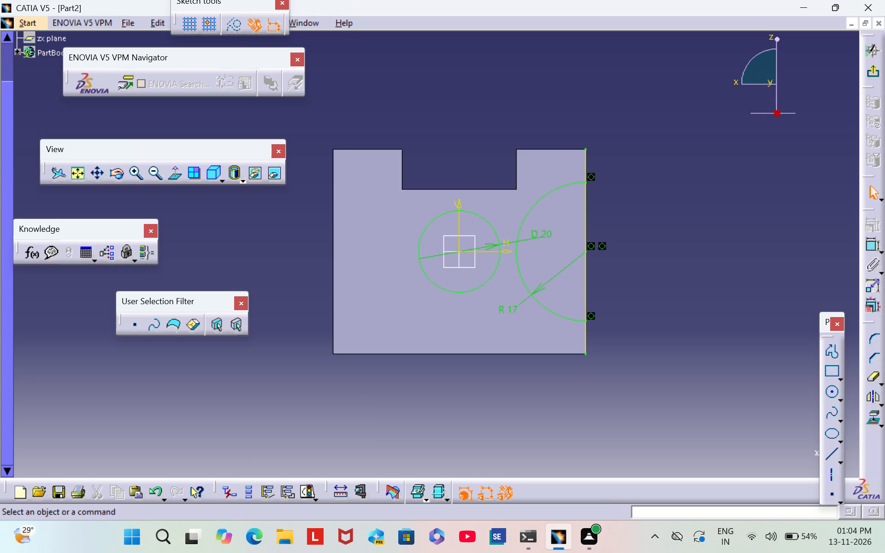
Mirror the trimmed R17 arc about the sketch's vertical axis.
{"action": "double_click", "coordinate": [874, 401]}
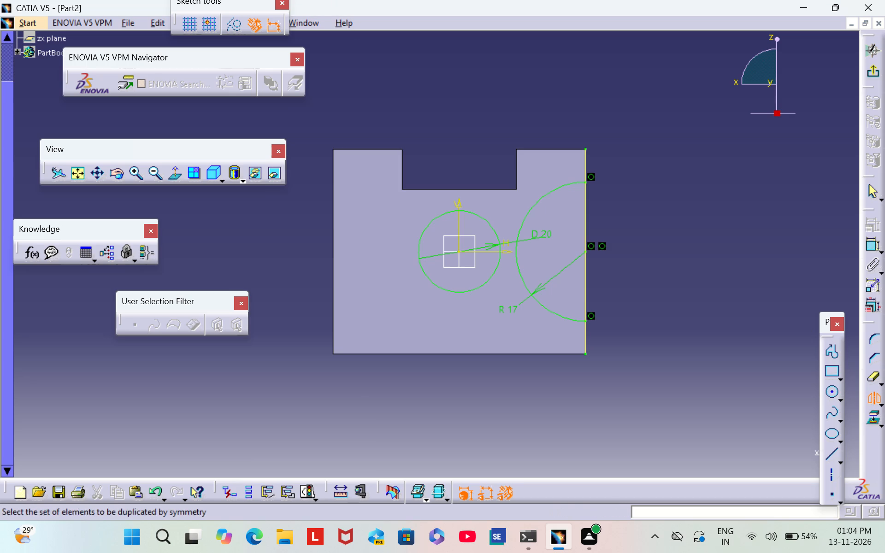
{"action": "left_click", "coordinate": [548, 192]}
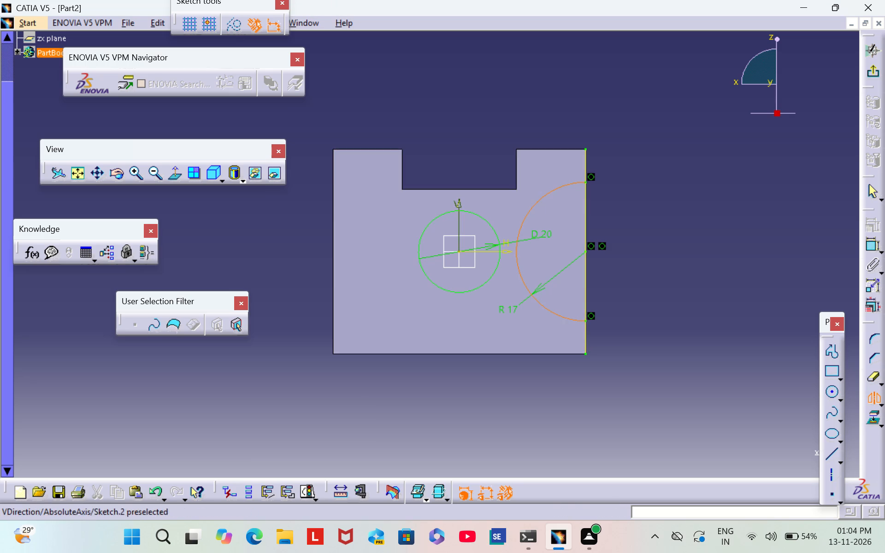
{"action": "left_click", "coordinate": [459, 204]}
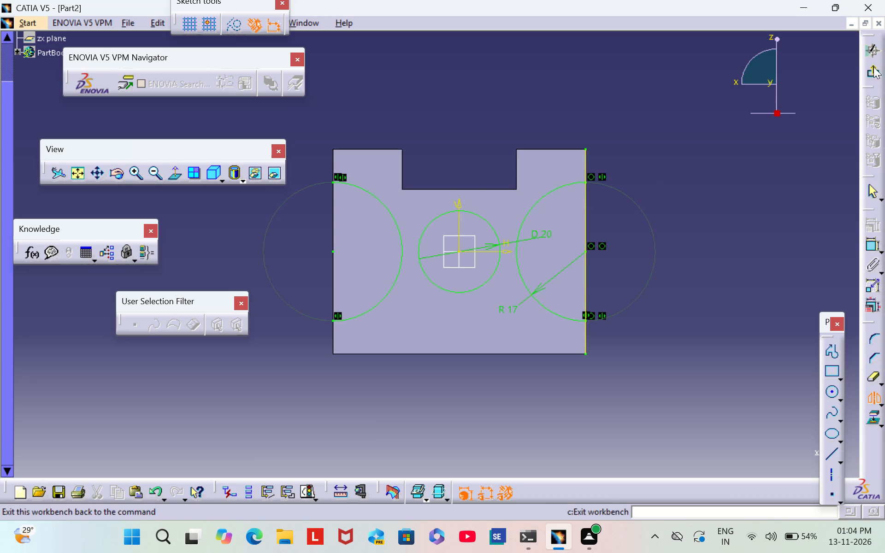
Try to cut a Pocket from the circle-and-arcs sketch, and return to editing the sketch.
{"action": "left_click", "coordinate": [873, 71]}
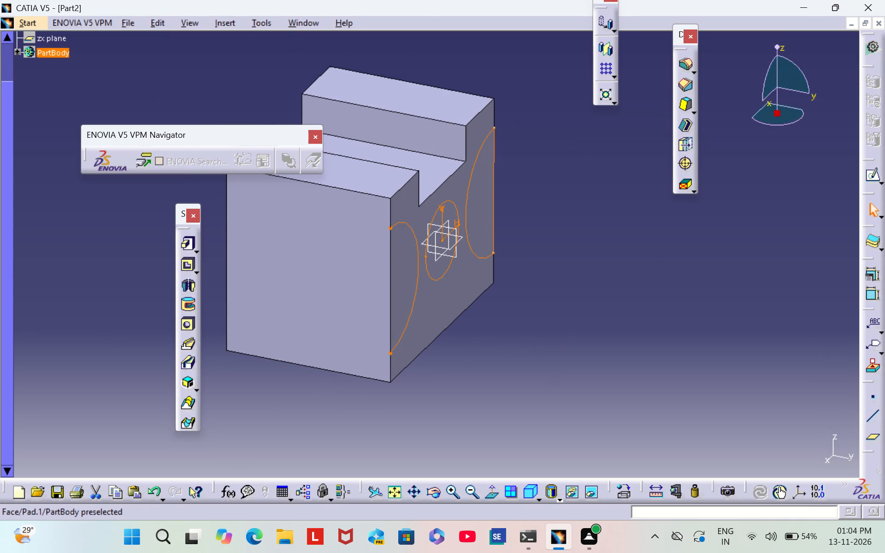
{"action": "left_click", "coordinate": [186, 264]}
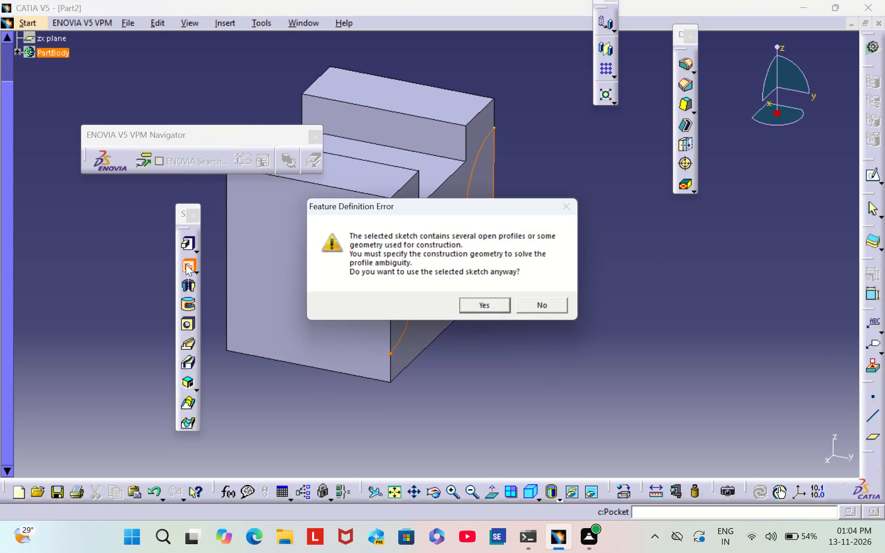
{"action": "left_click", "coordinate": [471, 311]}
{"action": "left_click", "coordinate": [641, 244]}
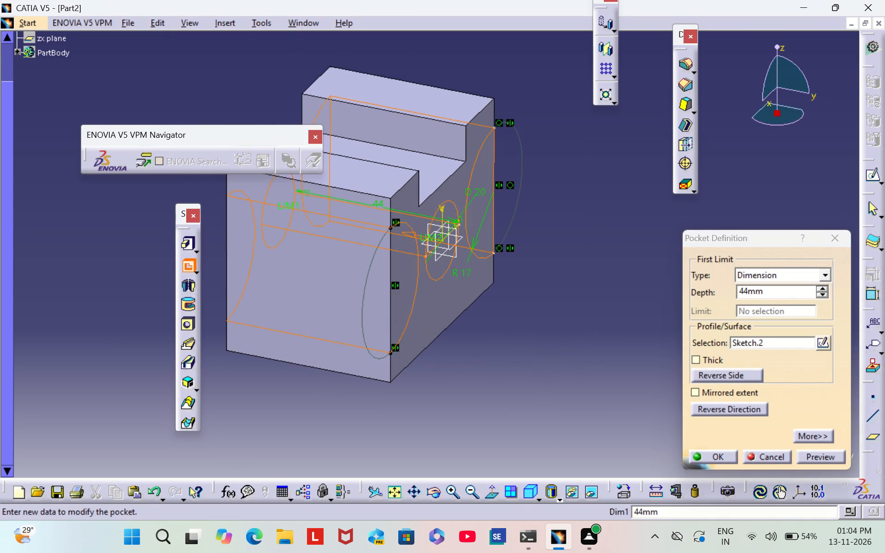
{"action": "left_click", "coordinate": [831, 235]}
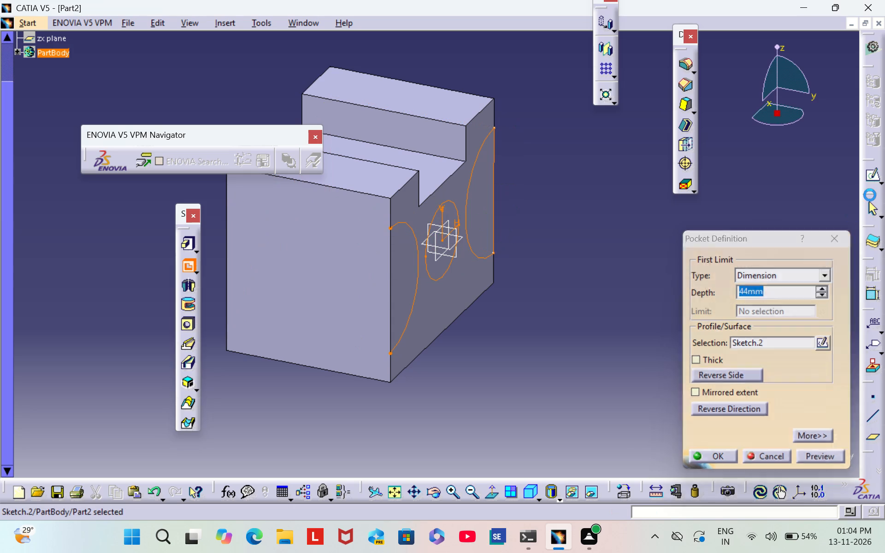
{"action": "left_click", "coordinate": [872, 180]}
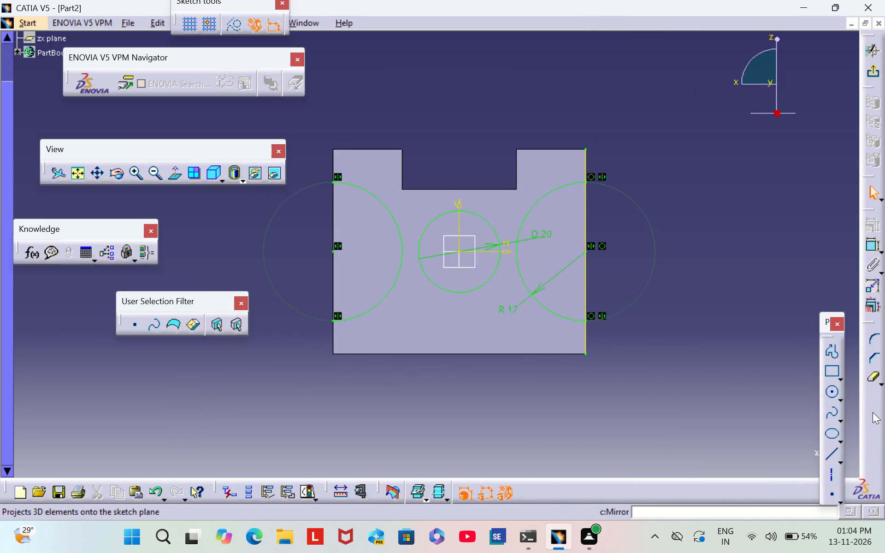
Project the block's left vertical edge onto the sketch plane.
{"action": "left_click", "coordinate": [873, 412]}
{"action": "left_click", "coordinate": [331, 233]}
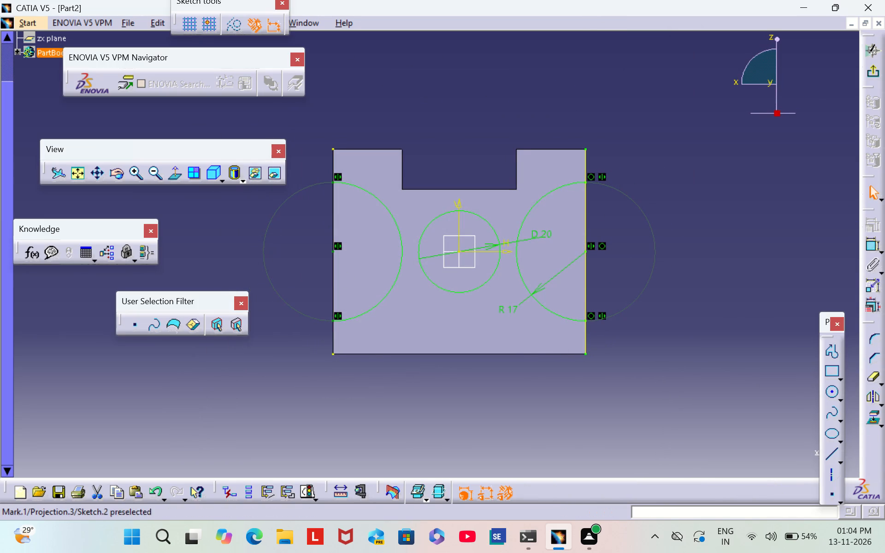
{"action": "left_click", "coordinate": [425, 92]}
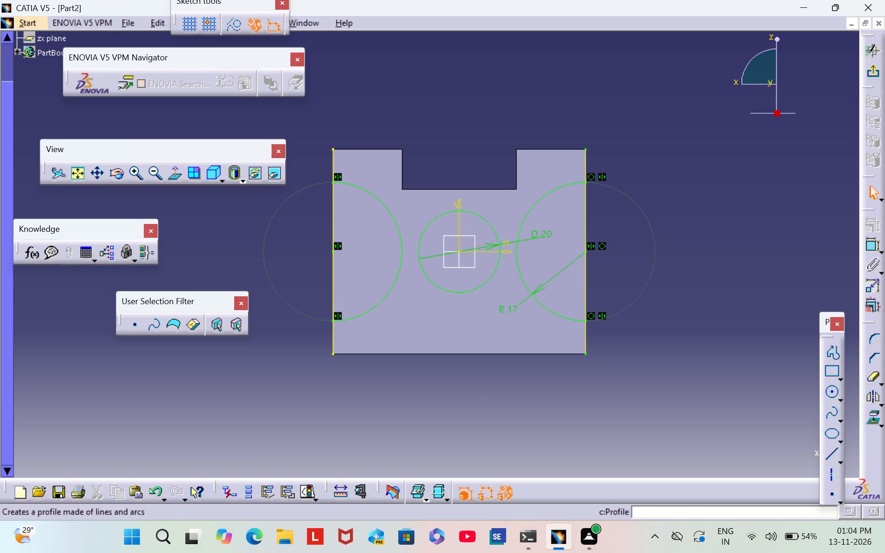
Quick Trim the projected left edge's portions above and below the mirrored arc.
{"action": "triple_click", "coordinate": [136, 175]}
{"action": "double_click", "coordinate": [136, 175]}
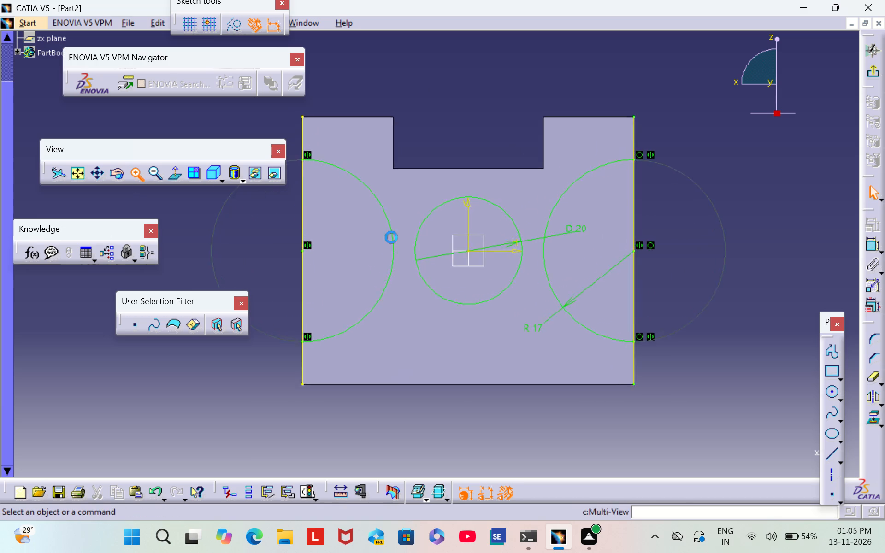
{"action": "middle_click_drag", "start_coordinate": [424, 83], "coordinate": [562, 176]}
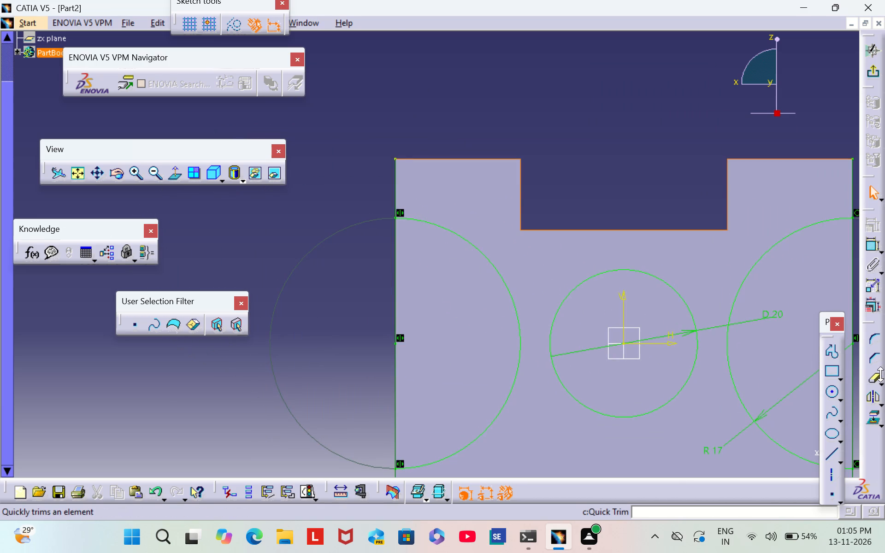
{"action": "double_click", "coordinate": [875, 373]}
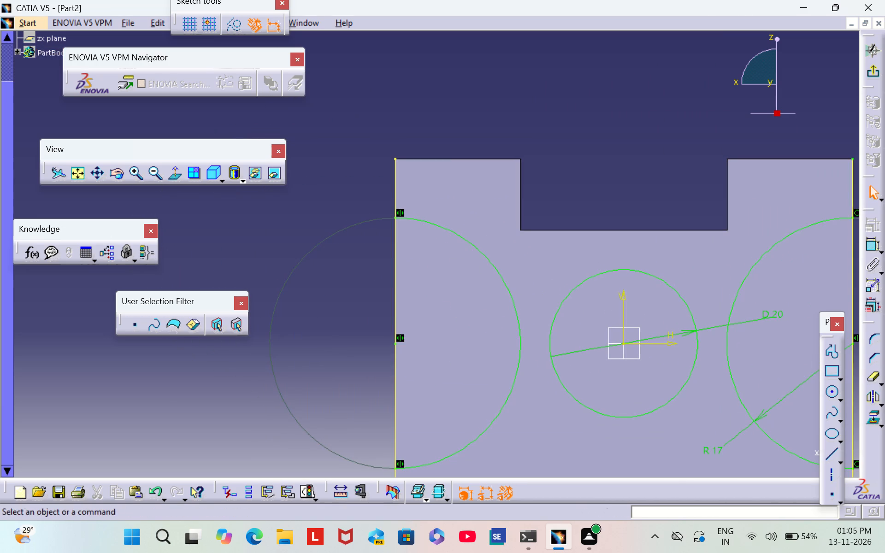
{"action": "double_click", "coordinate": [877, 376]}
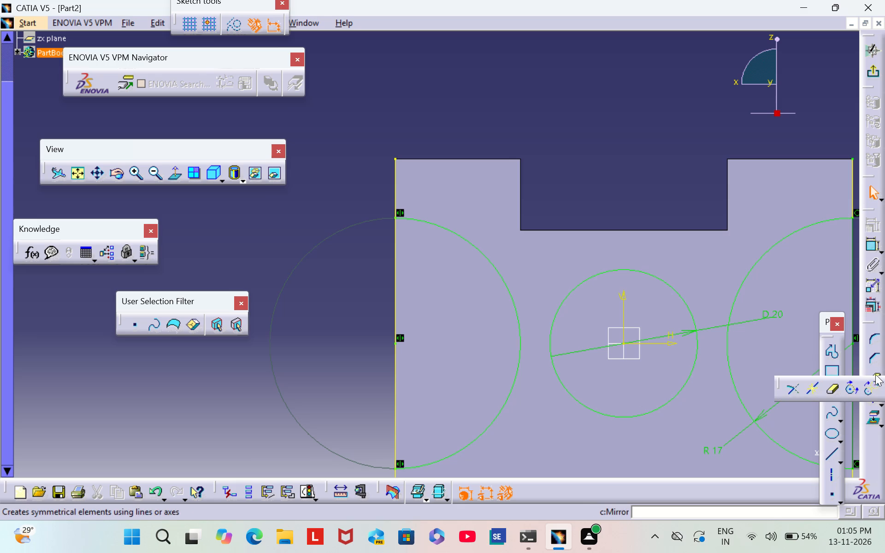
{"action": "double_click", "coordinate": [834, 391]}
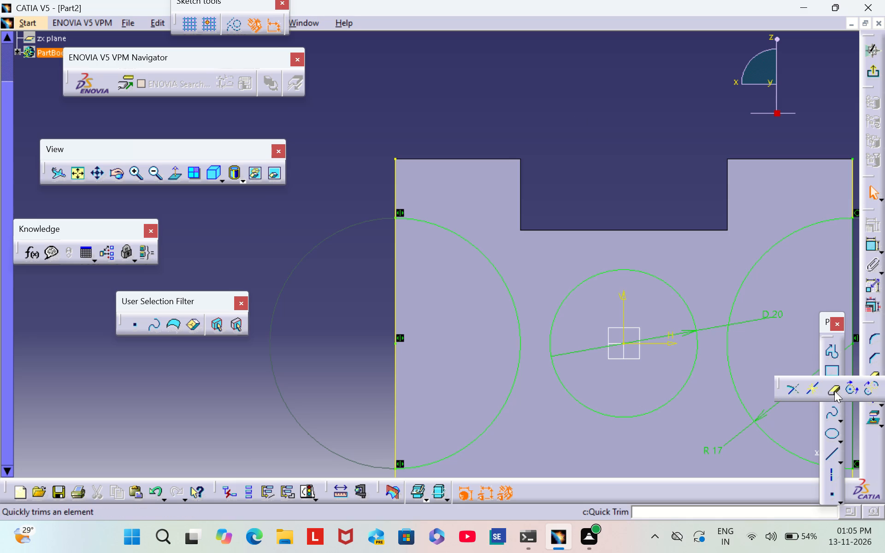
{"action": "left_click", "coordinate": [395, 186]}
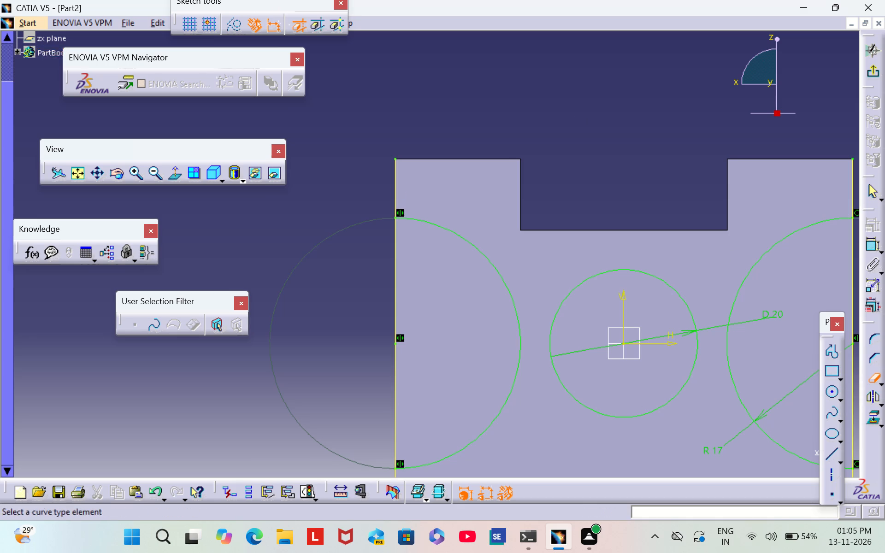
{"action": "middle_click_drag", "start_coordinate": [482, 344], "coordinate": [568, 26]}
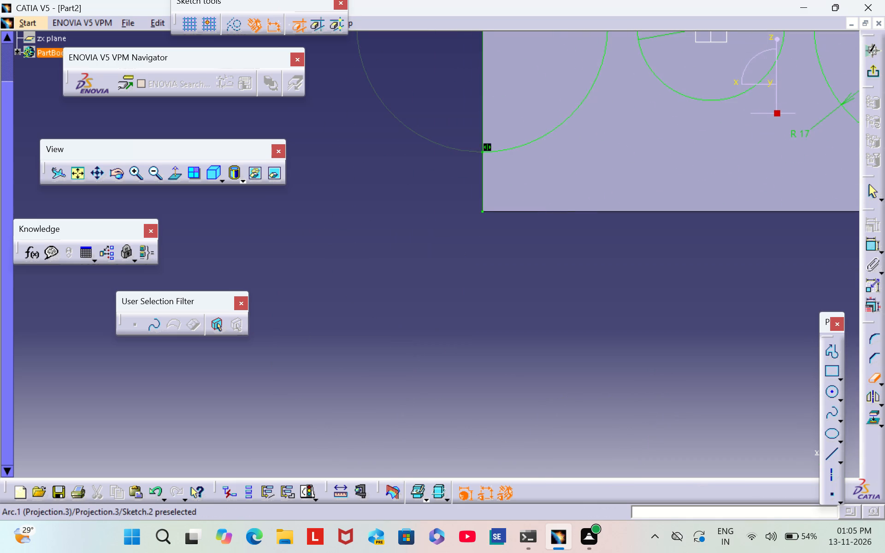
{"action": "left_click", "coordinate": [480, 176]}
{"action": "triple_click", "coordinate": [151, 175]}
{"action": "triple_click", "coordinate": [151, 175]}
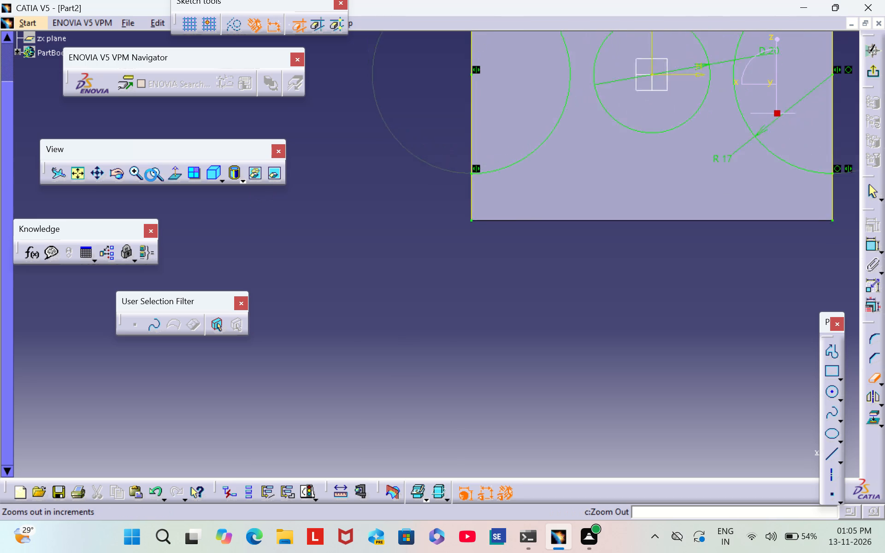
{"action": "scroll", "coordinate": [558, 259], "scroll_direction": "down", "scroll_amount": 1}
{"action": "middle_click_drag", "start_coordinate": [559, 256], "coordinate": [509, 325]}
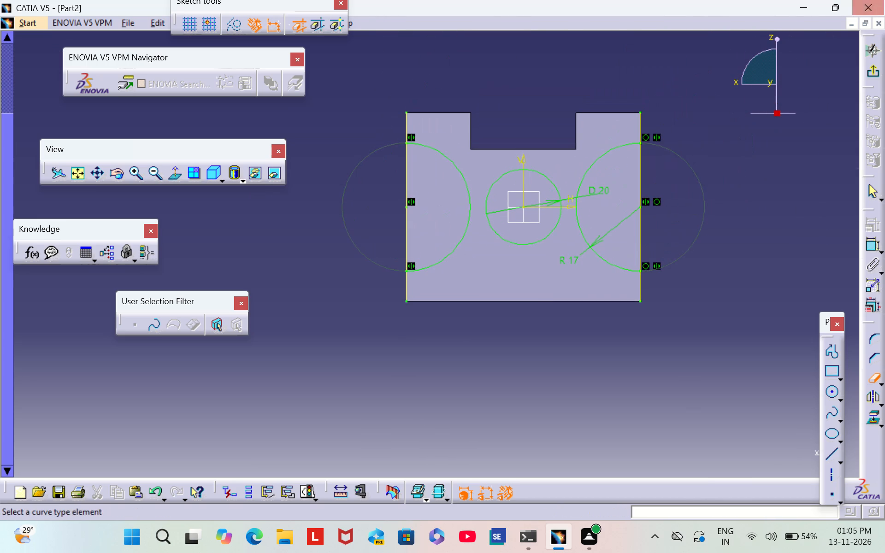
Exit the sketch and cut a Pocket 12 mm deep from the central circle and the two side half-circles.
{"action": "left_click", "coordinate": [868, 71]}
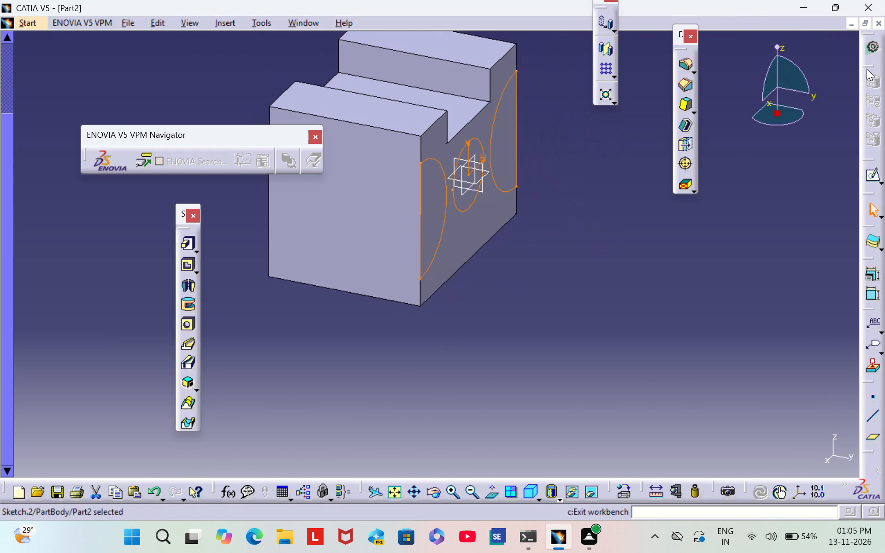
{"action": "left_click", "coordinate": [187, 265]}
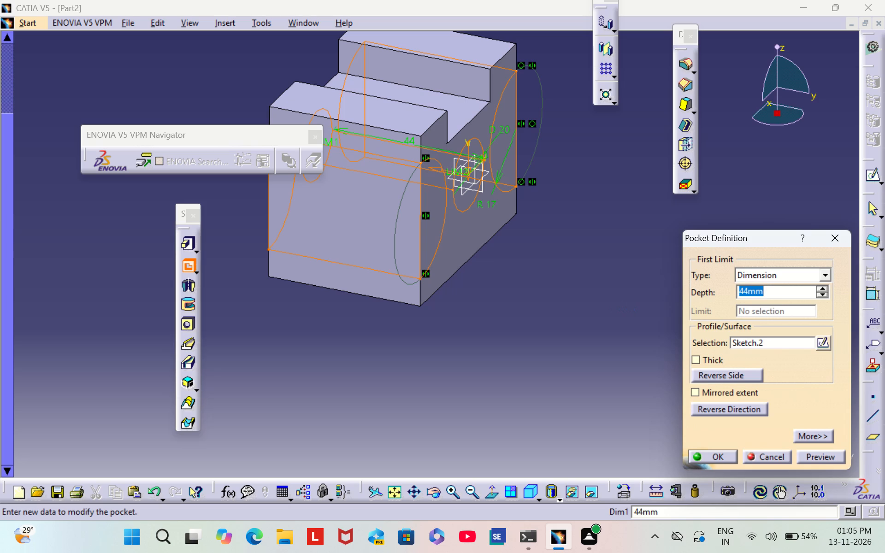
{"action": "key", "text": "BackSpace"}
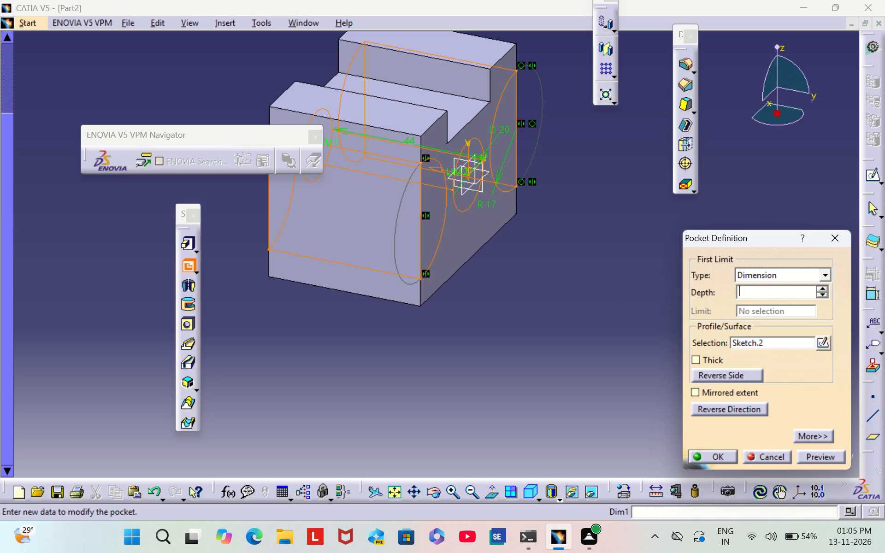
{"action": "type", "text": "12"}
{"action": "key", "text": "Return"}
{"action": "left_click", "coordinate": [604, 264]}
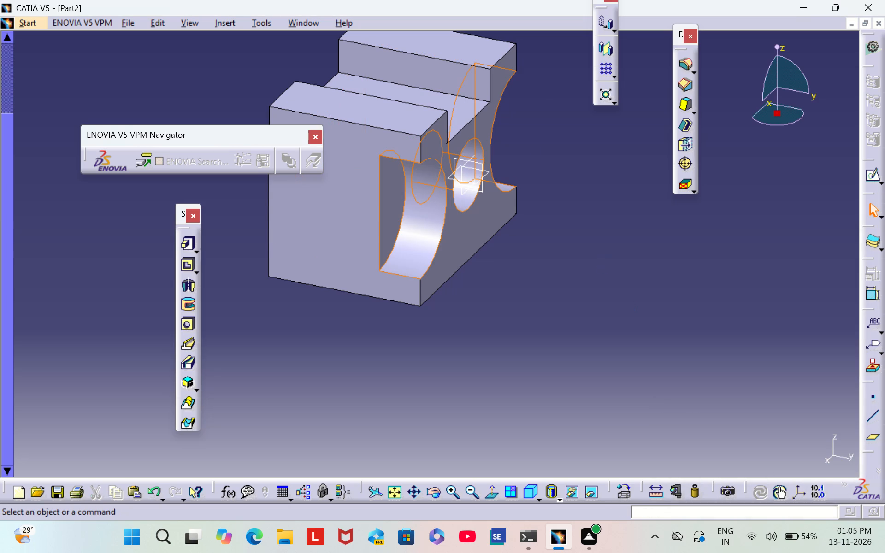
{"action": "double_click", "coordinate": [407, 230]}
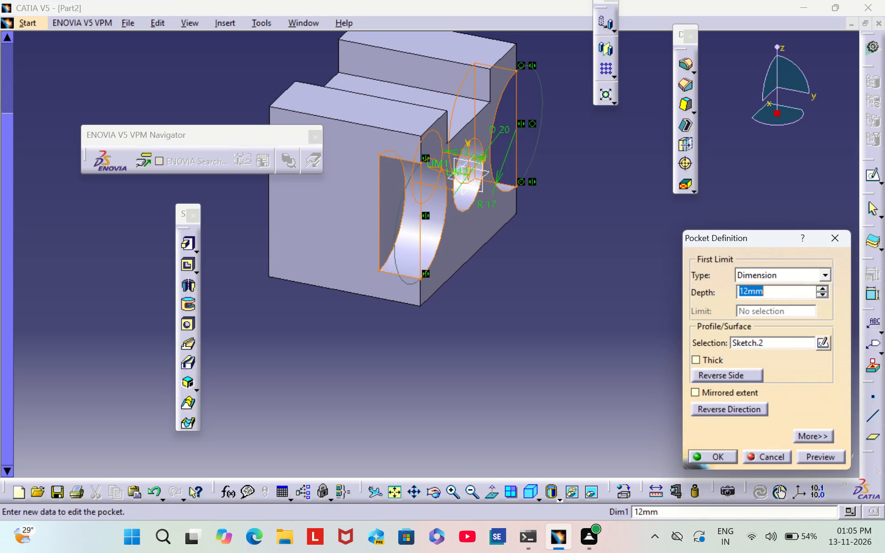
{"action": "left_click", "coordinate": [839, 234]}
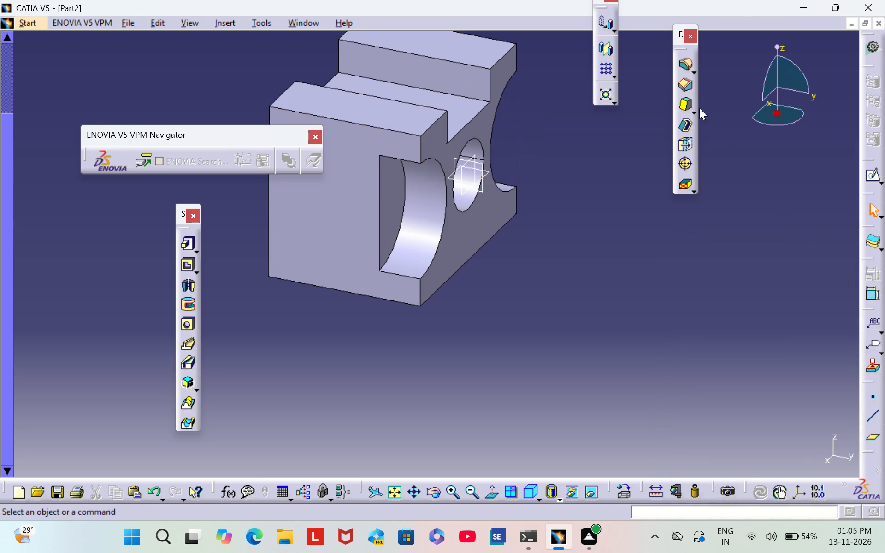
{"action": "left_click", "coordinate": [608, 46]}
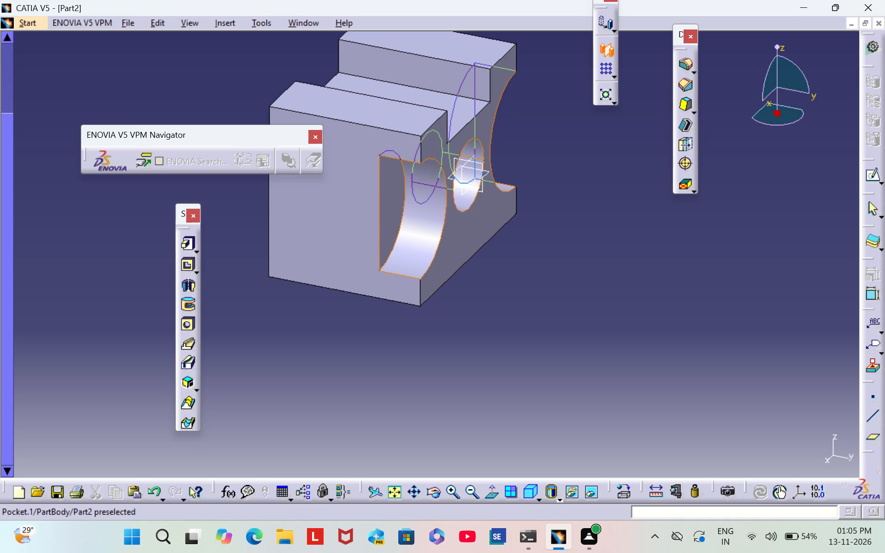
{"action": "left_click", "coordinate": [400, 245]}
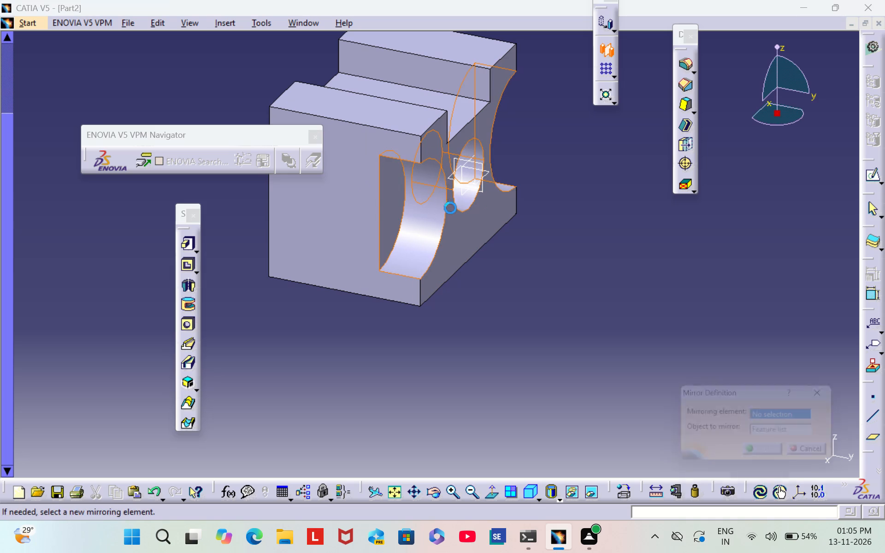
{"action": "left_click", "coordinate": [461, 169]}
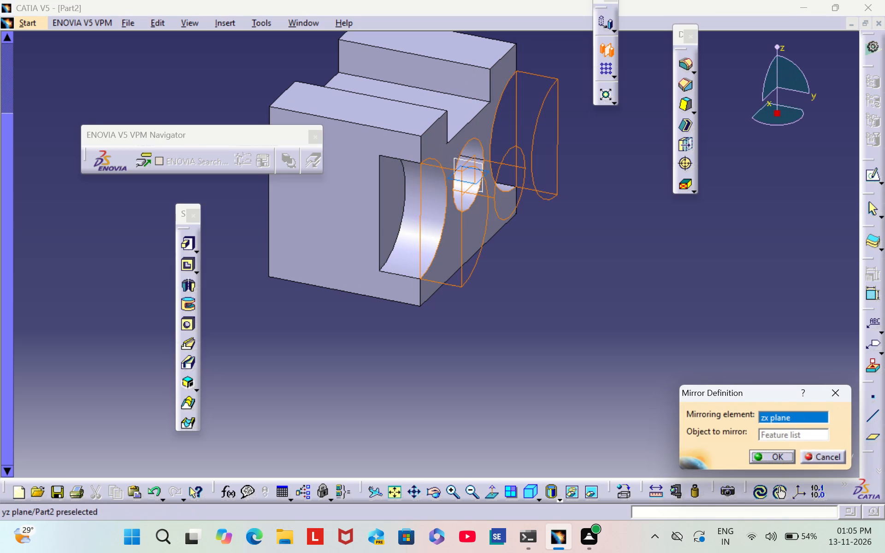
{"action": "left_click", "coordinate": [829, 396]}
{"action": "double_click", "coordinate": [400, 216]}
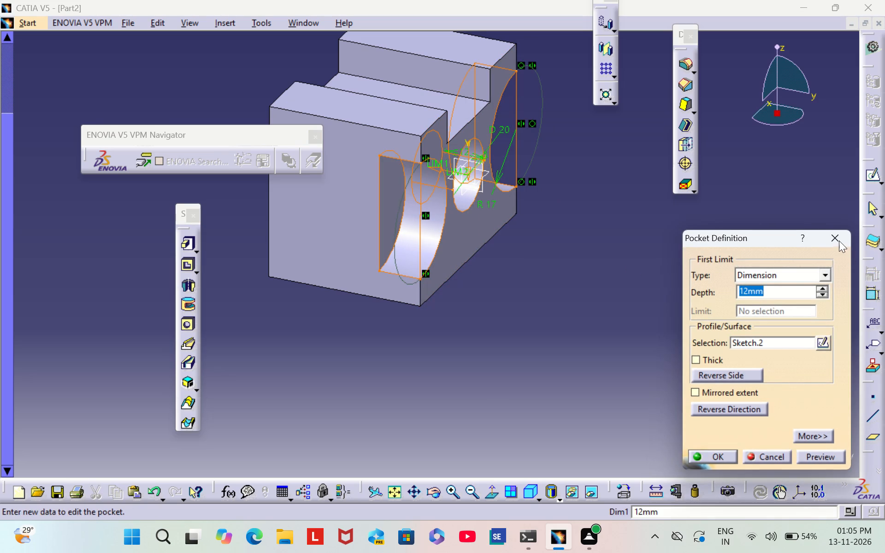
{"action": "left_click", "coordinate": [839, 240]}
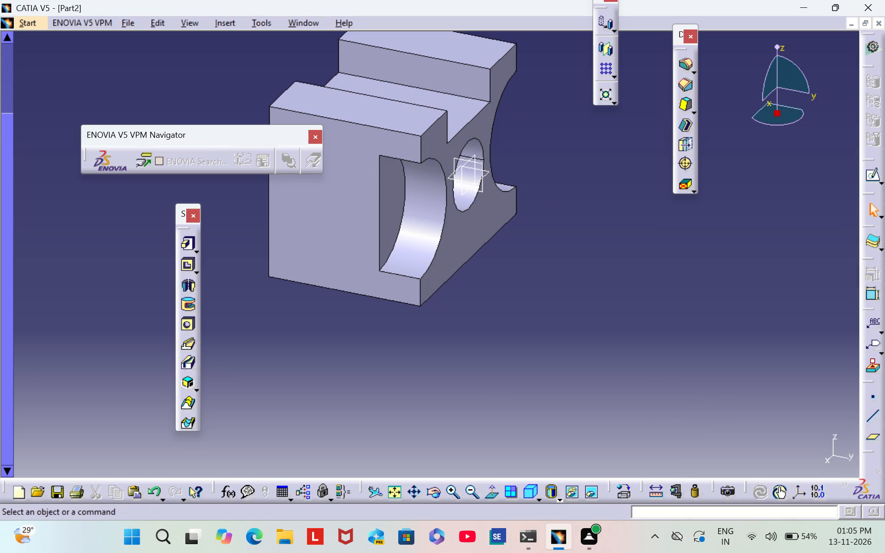
On the block's uncut opposite face, sketch a circle of about 18 mm radius centred on the horizontal axis near the right edge.
{"action": "middle_click_drag", "start_coordinate": [284, 311], "coordinate": [285, 304]}
{"action": "right_click_drag", "start_coordinate": [284, 309], "coordinate": [285, 304]}
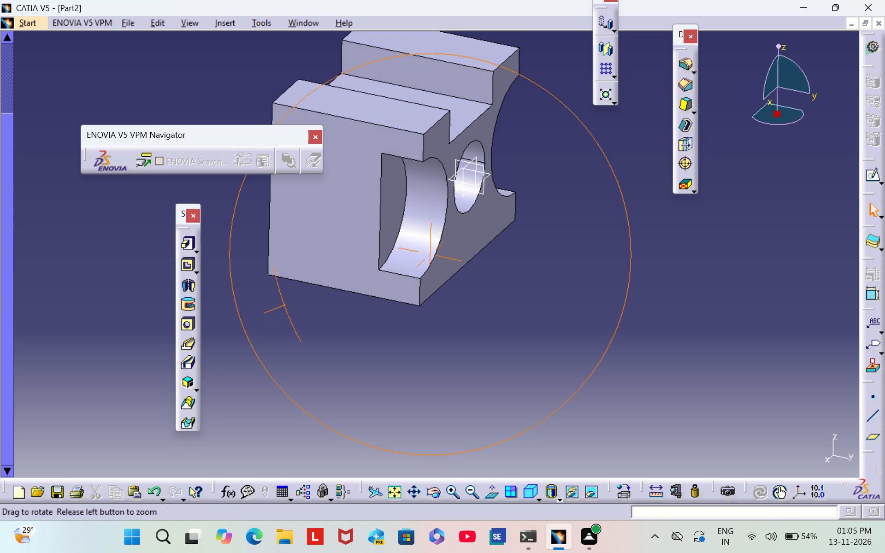
{"action": "right_click_drag", "start_coordinate": [285, 304], "coordinate": [632, 311]}
{"action": "middle_click_drag", "start_coordinate": [285, 304], "coordinate": [632, 311]}
{"action": "left_click", "coordinate": [410, 270]}
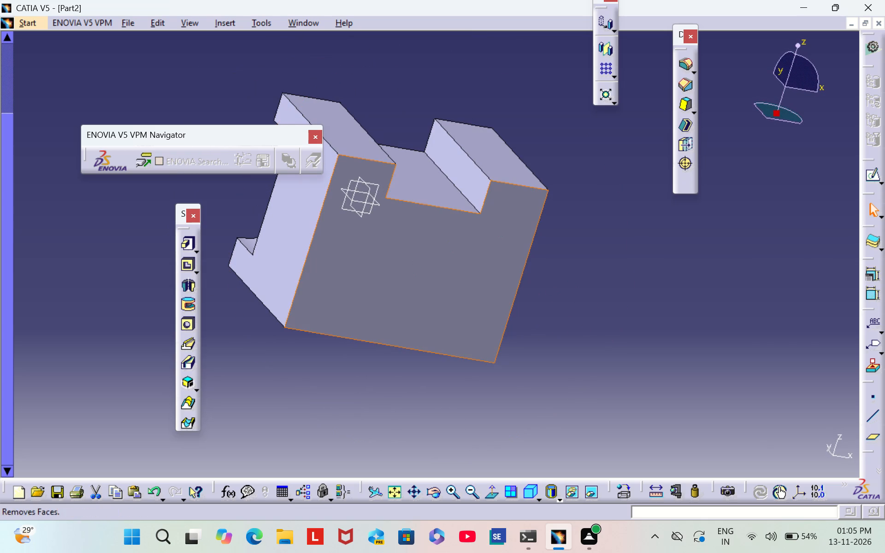
{"action": "left_click", "coordinate": [871, 178]}
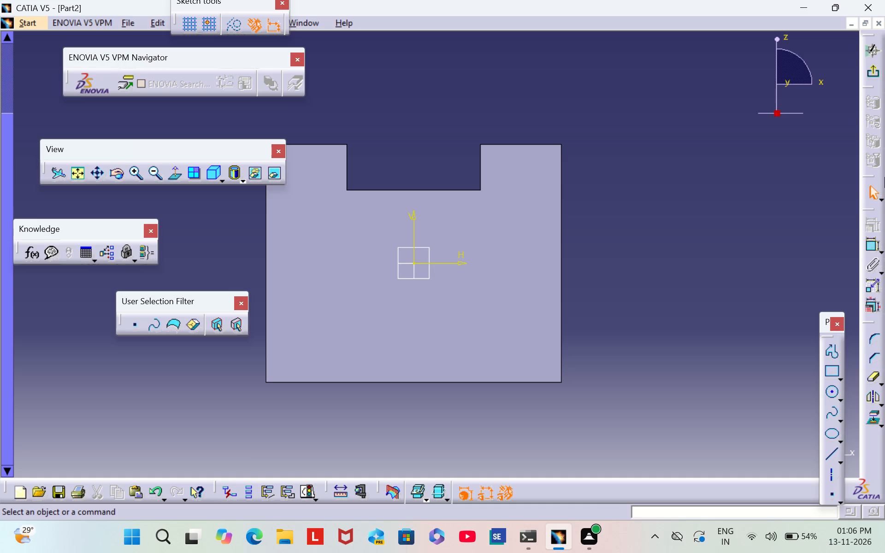
{"action": "left_click", "coordinate": [834, 394]}
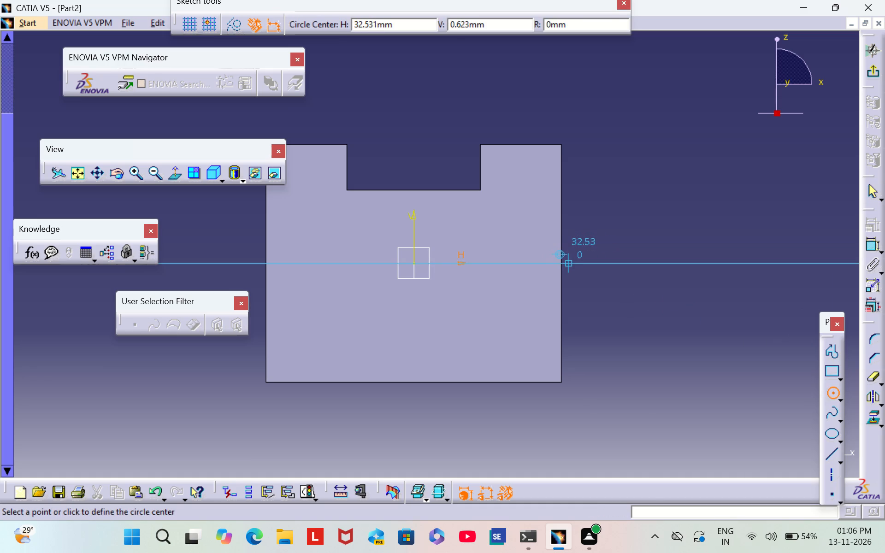
{"action": "left_click", "coordinate": [568, 264]}
{"action": "left_click", "coordinate": [639, 312]}
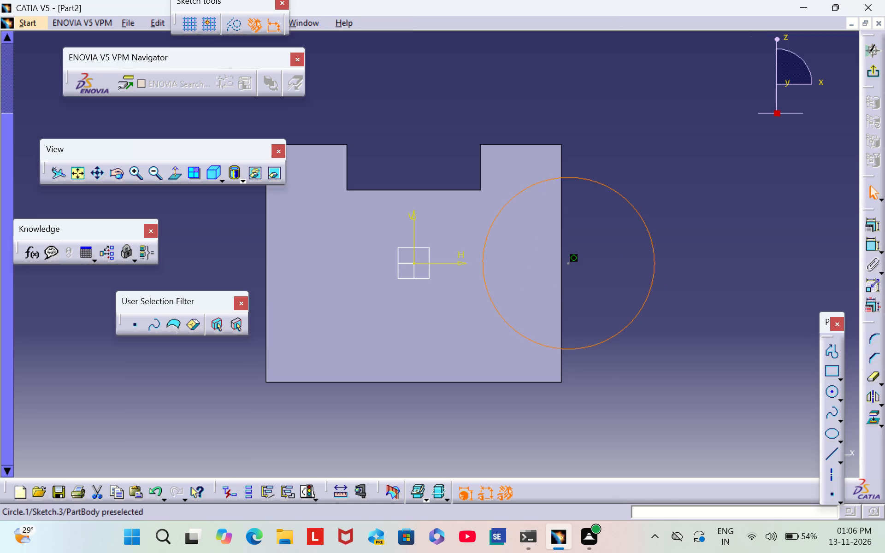
Dimension the circle and set its radius to 17 mm.
{"action": "left_click", "coordinate": [872, 246]}
{"action": "left_click", "coordinate": [707, 176]}
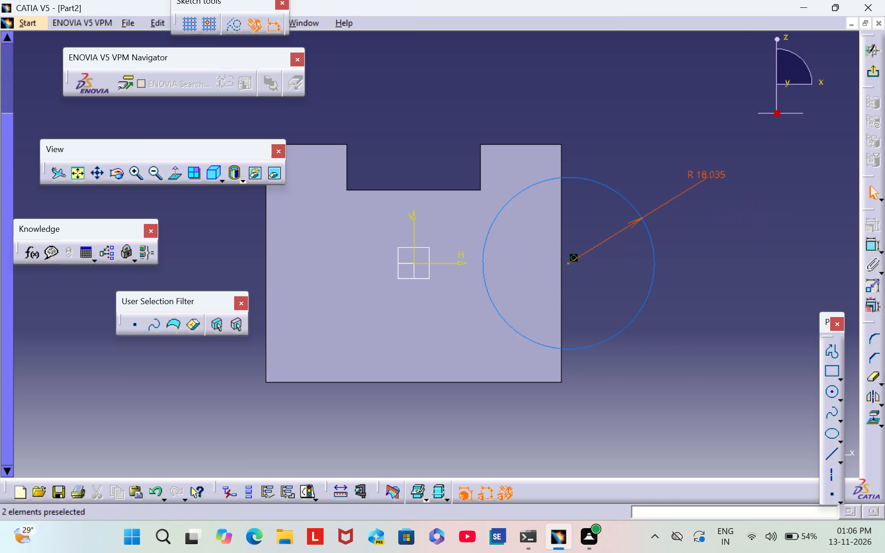
{"action": "double_click", "coordinate": [708, 175]}
{"action": "key", "text": "BackSpace"}
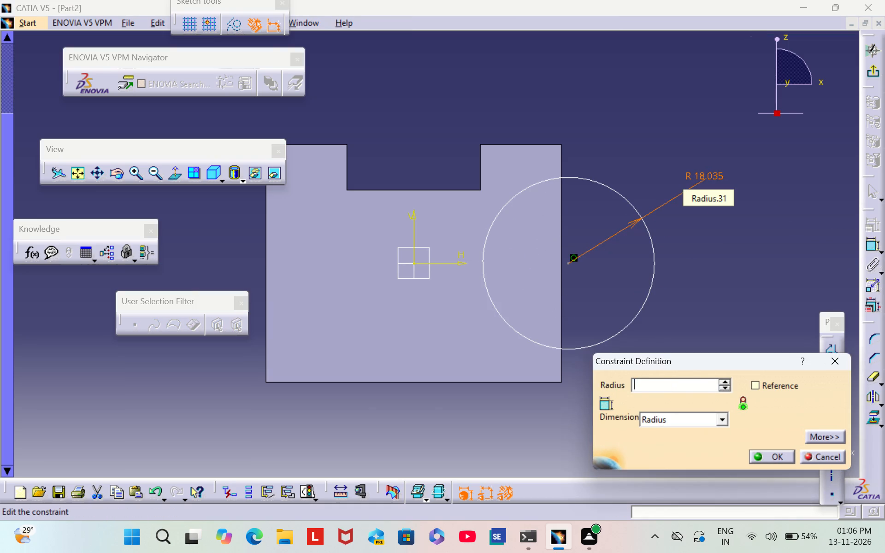
{"action": "type", "text": "17"}
{"action": "key", "text": "Return"}
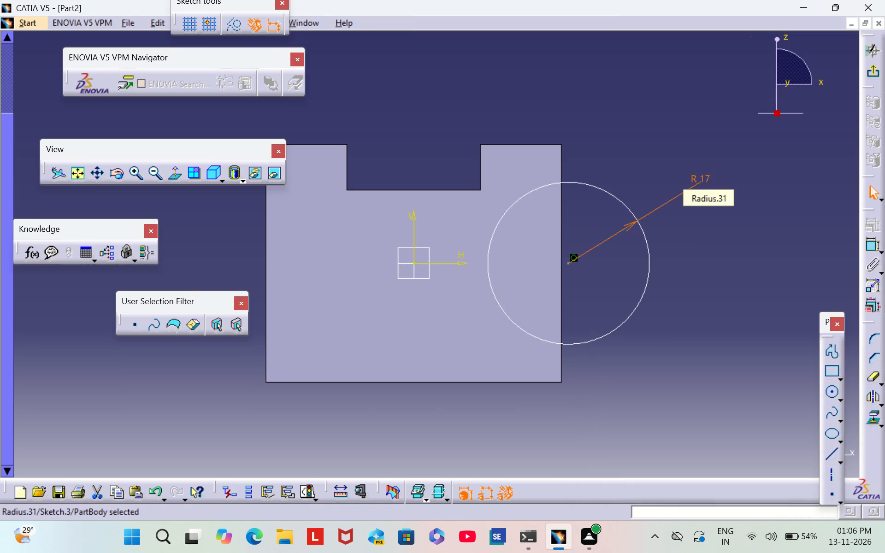
{"action": "left_click", "coordinate": [698, 267]}
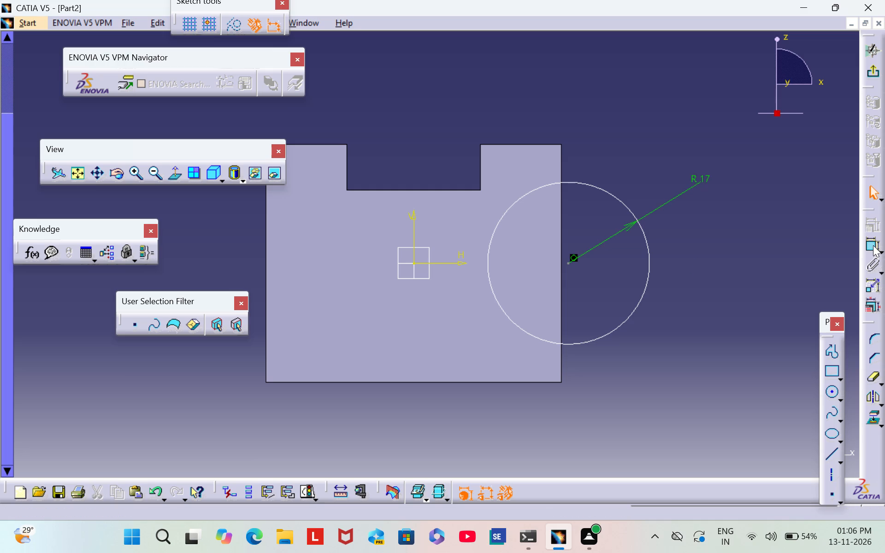
Constrain the circle's centre to be coincident with the block's right vertical edge.
{"action": "double_click", "coordinate": [873, 245]}
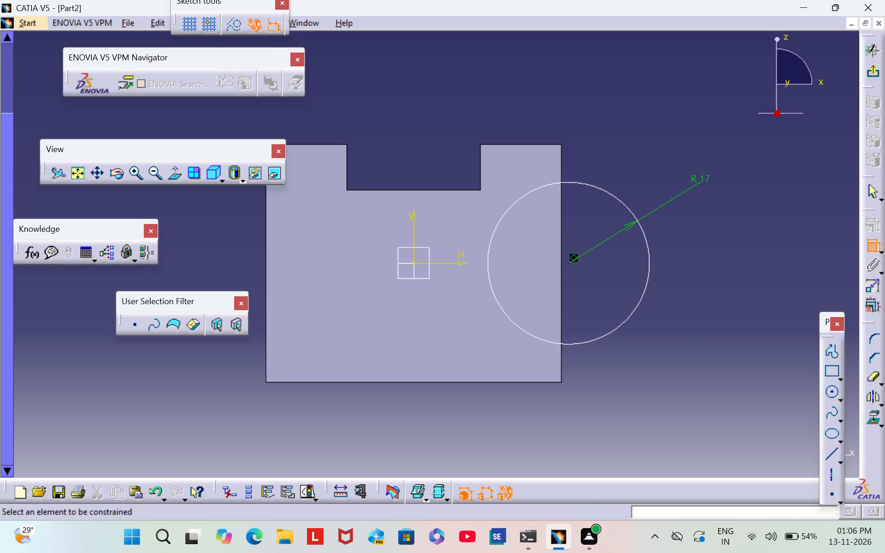
{"action": "left_click", "coordinate": [568, 261]}
{"action": "left_click", "coordinate": [561, 270]}
{"action": "right_click", "coordinate": [561, 266]}
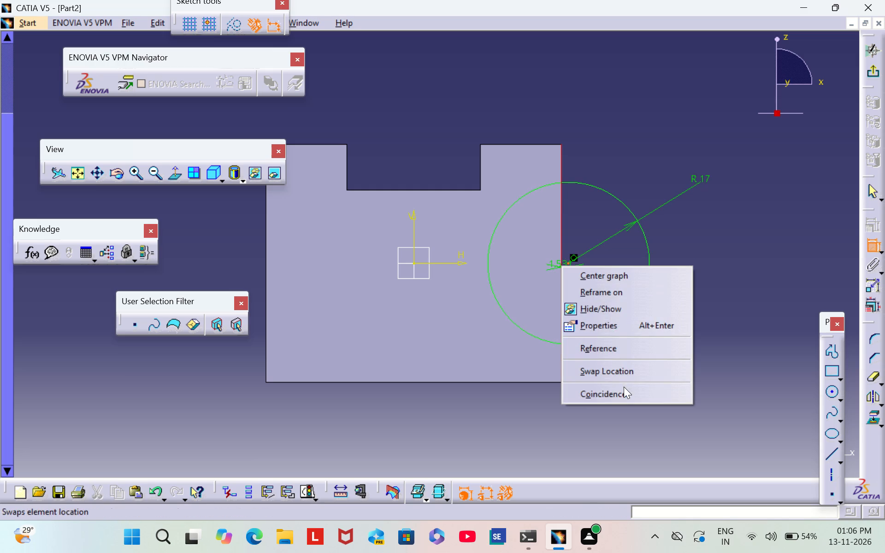
{"action": "left_click", "coordinate": [623, 398]}
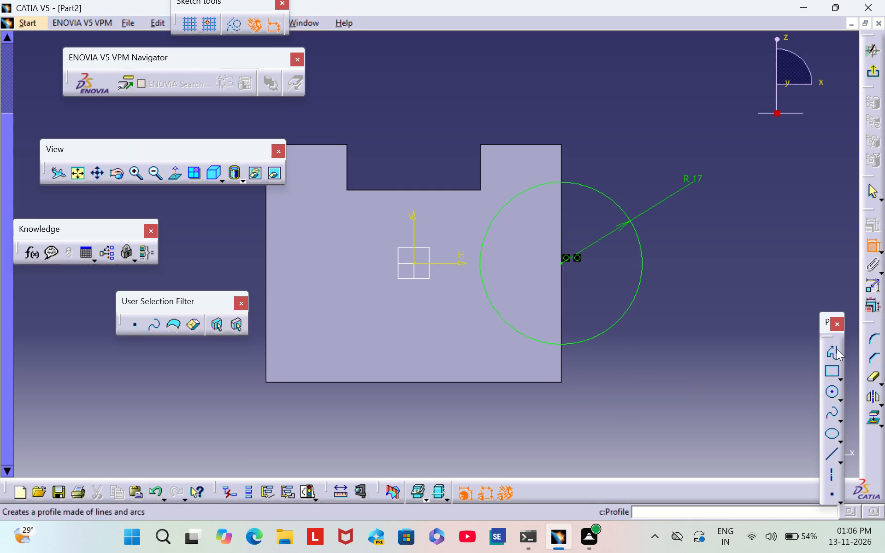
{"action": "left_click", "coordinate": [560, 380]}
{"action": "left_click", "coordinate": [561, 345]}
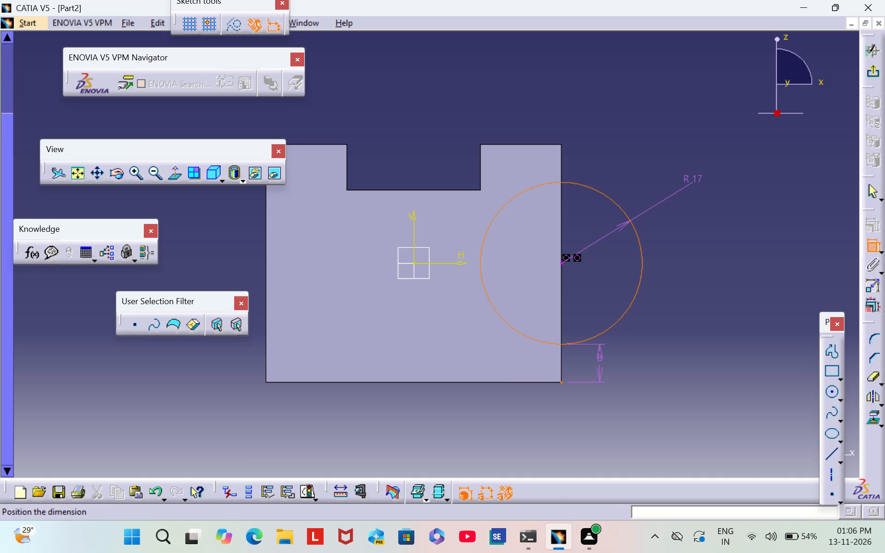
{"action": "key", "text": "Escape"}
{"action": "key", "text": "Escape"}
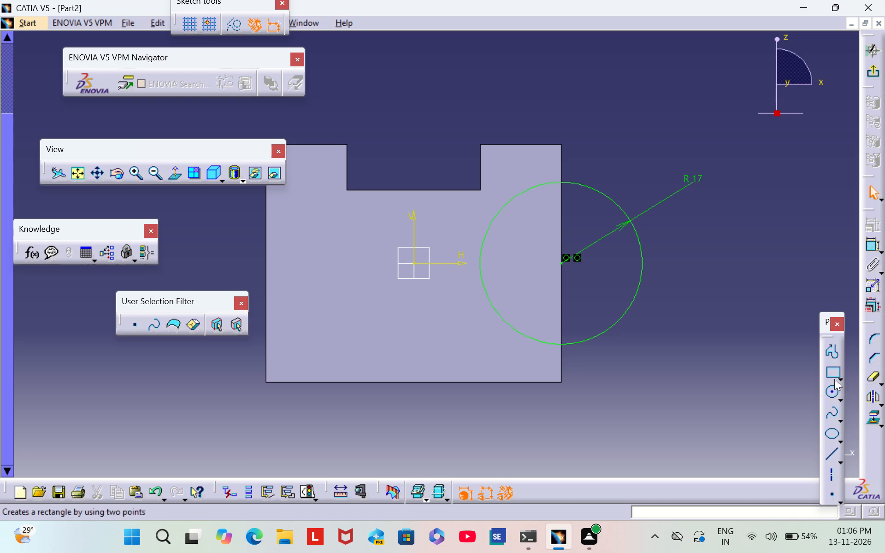
Project the block's right vertical edge onto the sketch plane.
{"action": "left_click", "coordinate": [872, 412]}
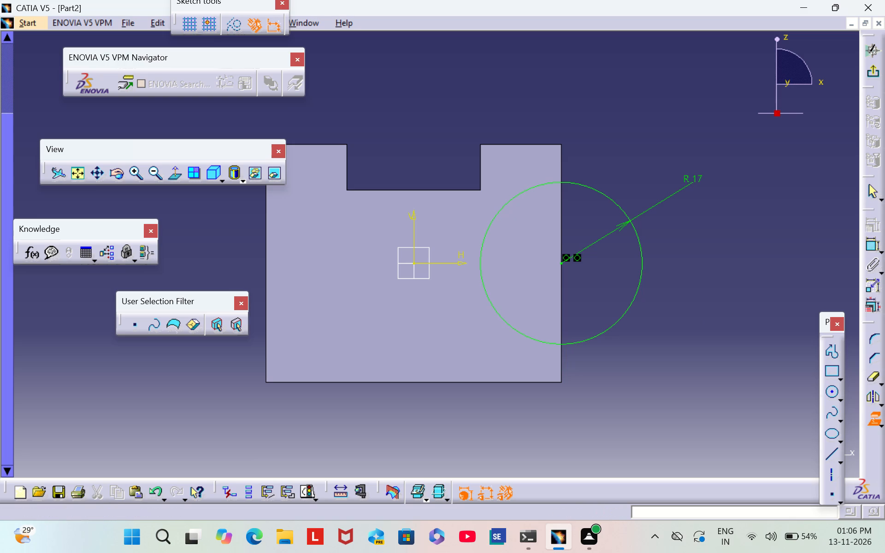
{"action": "left_click", "coordinate": [562, 235]}
{"action": "left_click", "coordinate": [680, 115]}
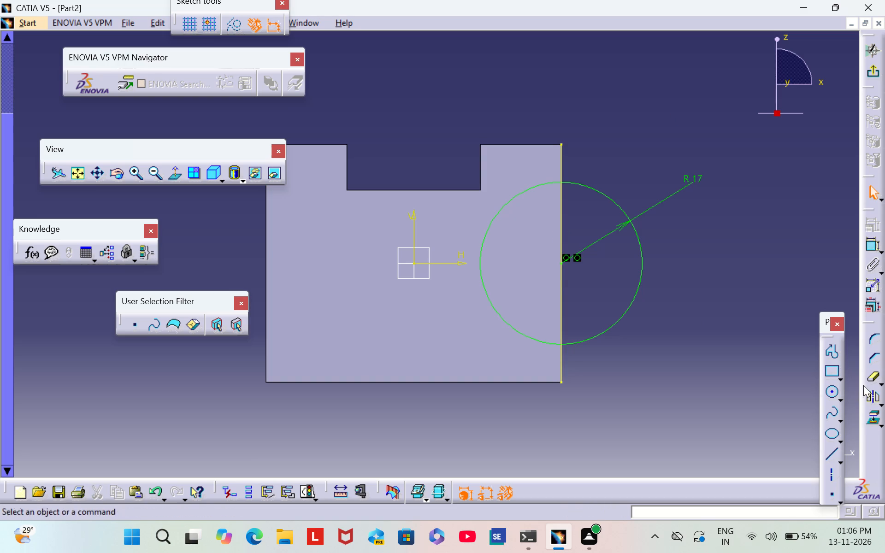
Quick Trim the projected edge above and below the circle, and the circle's half outside the block.
{"action": "double_click", "coordinate": [873, 378]}
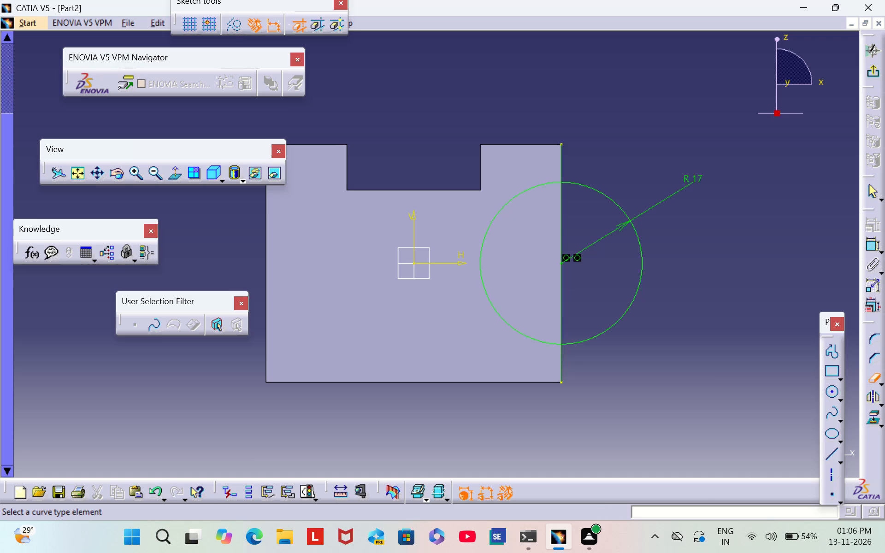
{"action": "left_click", "coordinate": [562, 160]}
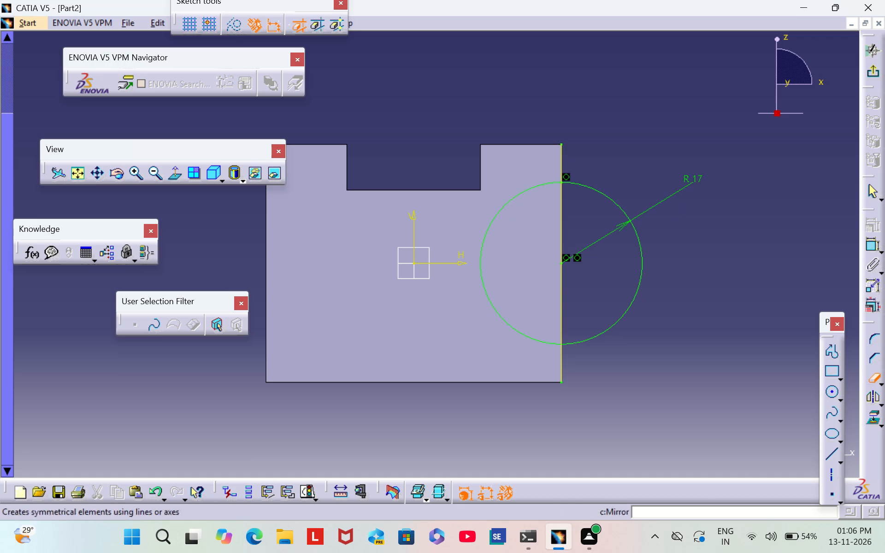
{"action": "left_click", "coordinate": [560, 364]}
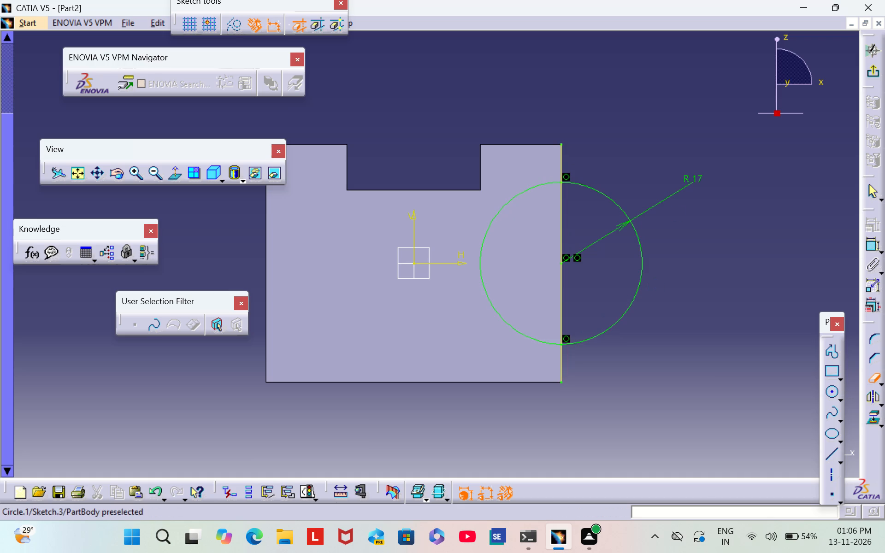
{"action": "left_click", "coordinate": [639, 286]}
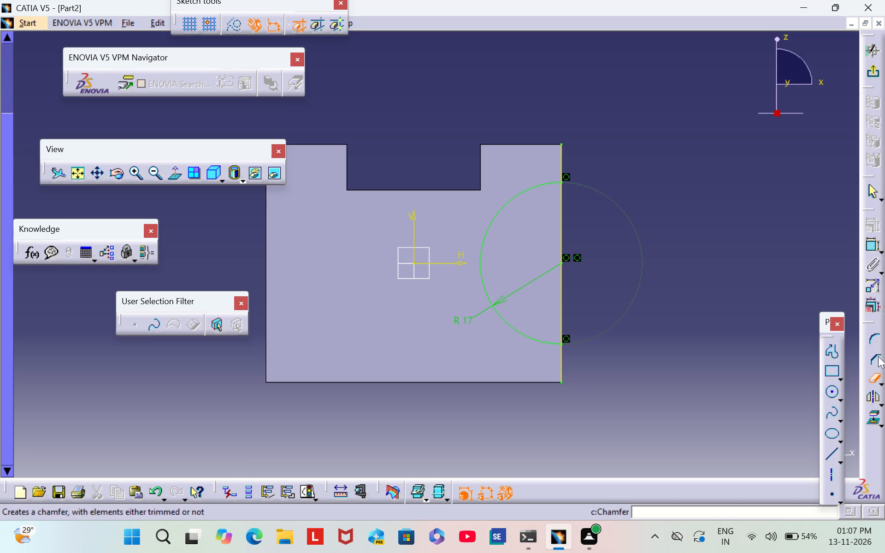
{"action": "left_click", "coordinate": [874, 378]}
Mirror the trimmed R17 arc about the sketch's vertical axis.
{"action": "double_click", "coordinate": [872, 396]}
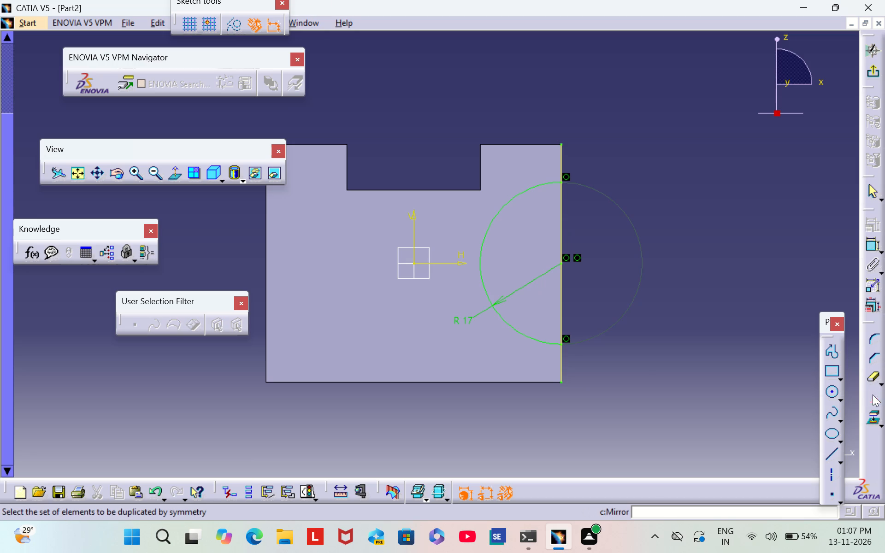
{"action": "left_click", "coordinate": [491, 219]}
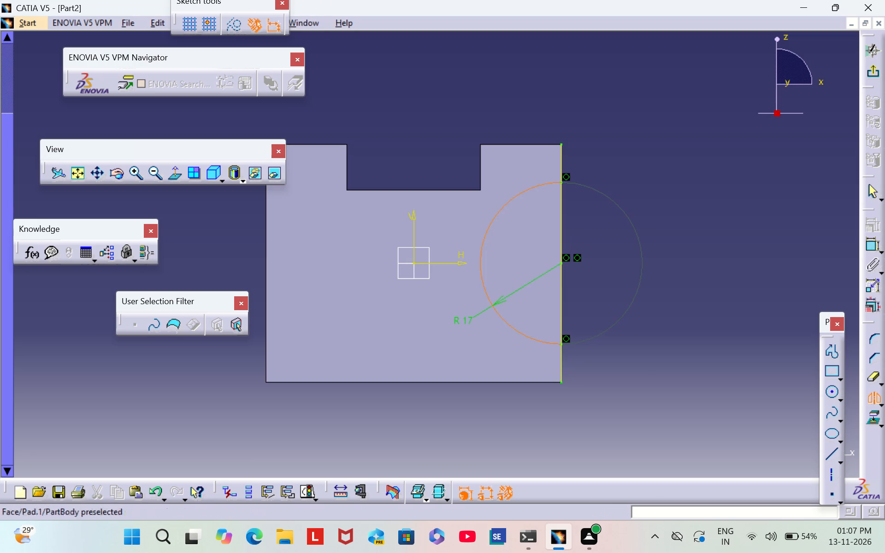
{"action": "left_click", "coordinate": [414, 217]}
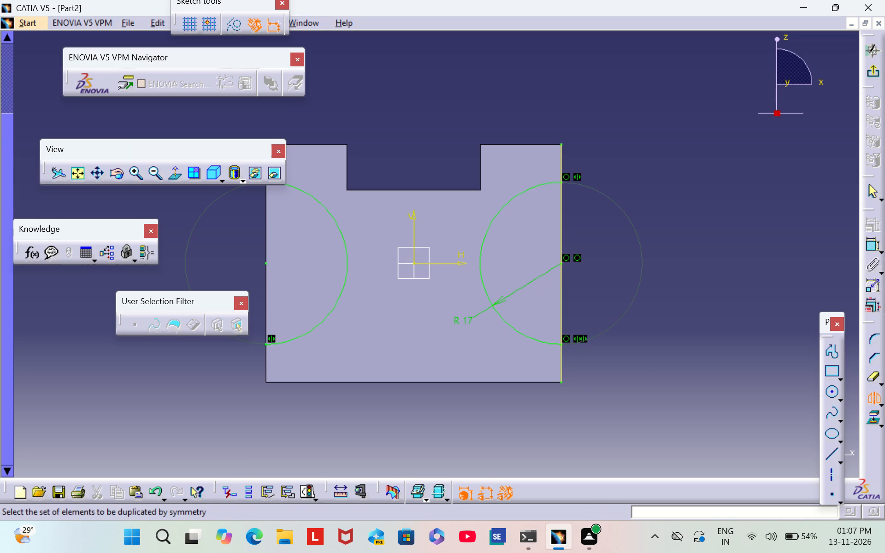
Project the block's left vertical edge onto the sketch plane.
{"action": "scroll", "coordinate": [779, 317], "scroll_direction": "down", "scroll_amount": 1}
{"action": "middle_click_drag", "start_coordinate": [779, 317], "coordinate": [884, 367]}
{"action": "left_click", "coordinate": [871, 393]}
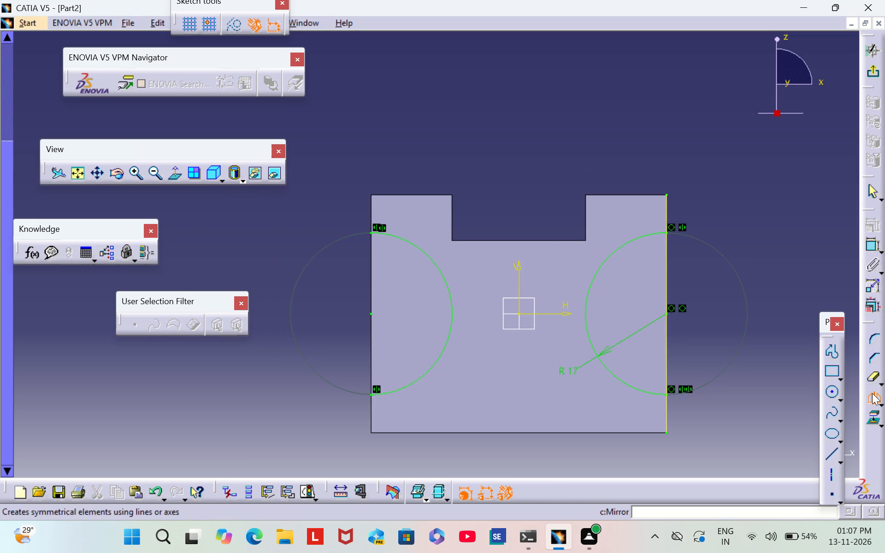
{"action": "left_click", "coordinate": [879, 416]}
{"action": "left_click", "coordinate": [833, 430]}
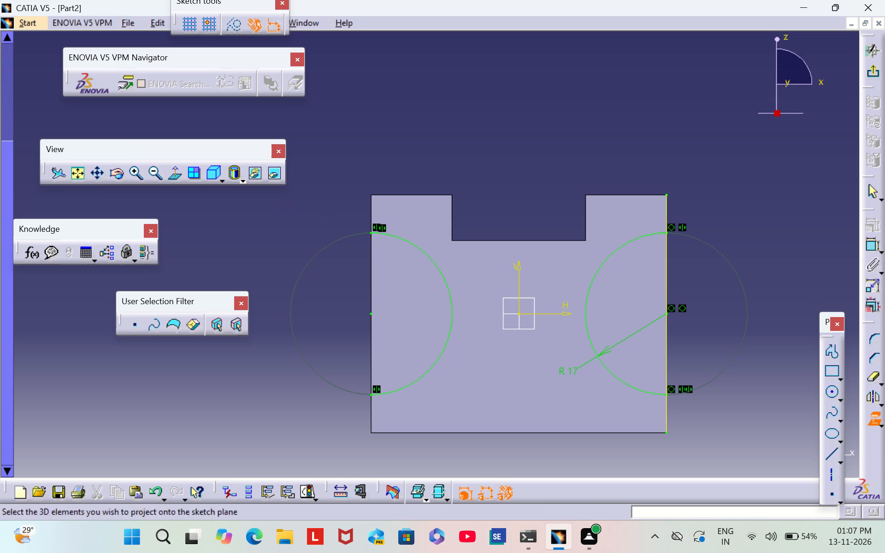
{"action": "left_click", "coordinate": [372, 215]}
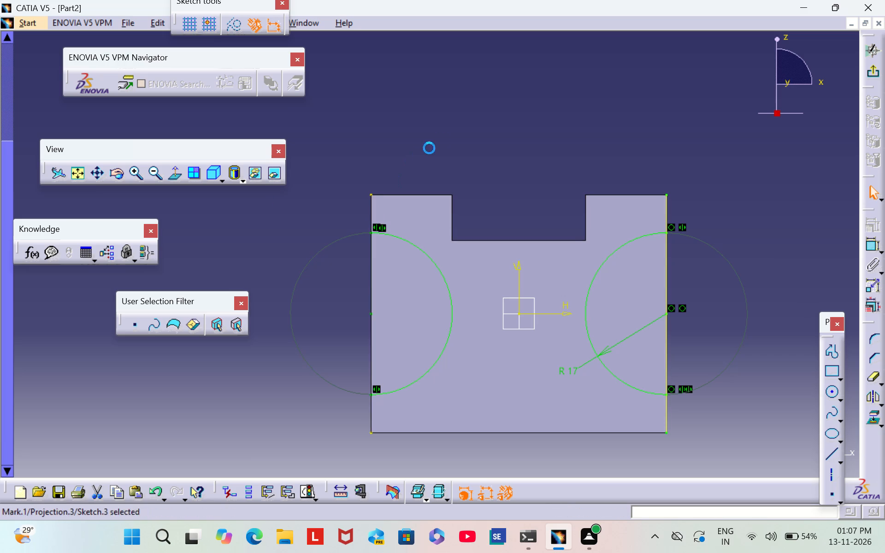
{"action": "left_click", "coordinate": [448, 135]}
Quick Trim the projected left edge above and below the mirrored arc, and exit the sketch.
{"action": "double_click", "coordinate": [873, 376]}
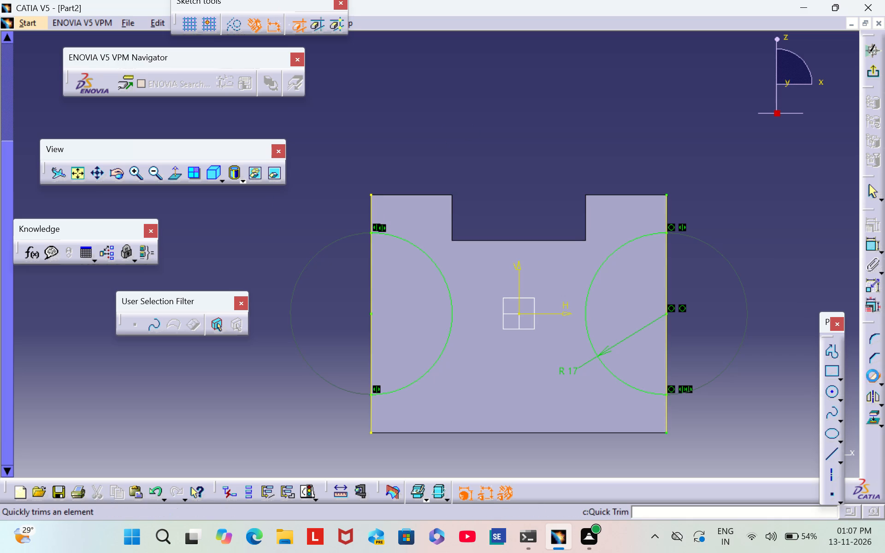
{"action": "left_click", "coordinate": [372, 212]}
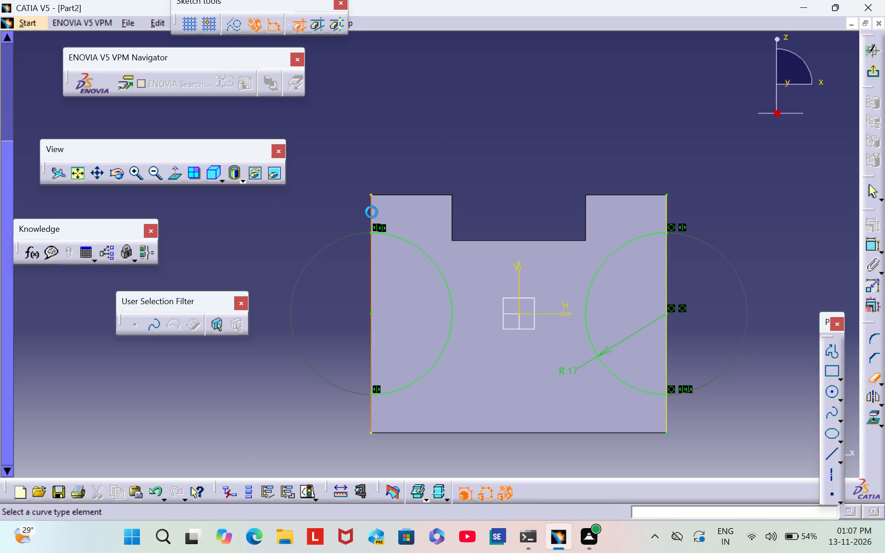
{"action": "left_click", "coordinate": [370, 412]}
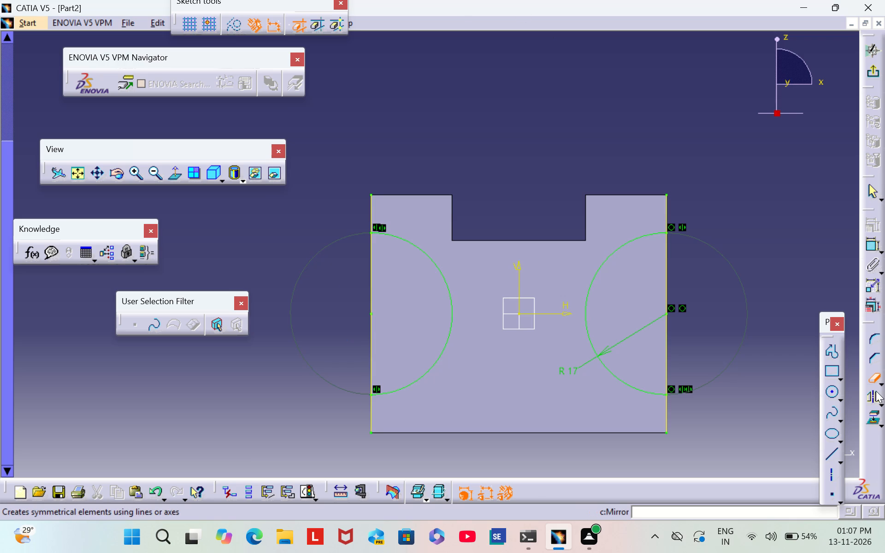
{"action": "left_click", "coordinate": [873, 378]}
{"action": "left_click", "coordinate": [874, 76]}
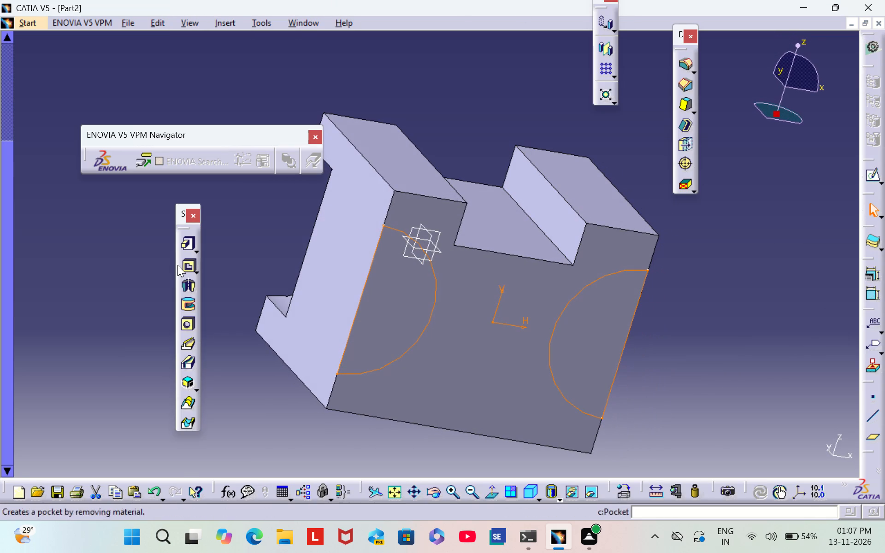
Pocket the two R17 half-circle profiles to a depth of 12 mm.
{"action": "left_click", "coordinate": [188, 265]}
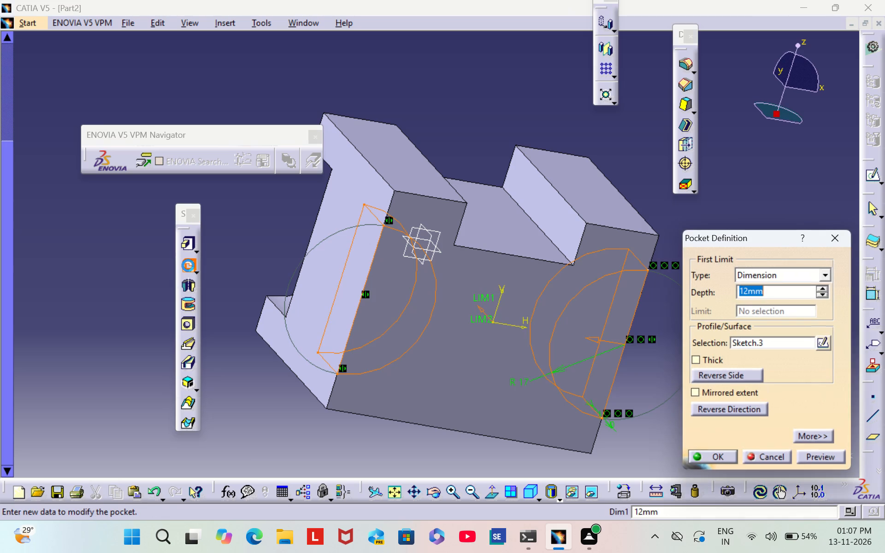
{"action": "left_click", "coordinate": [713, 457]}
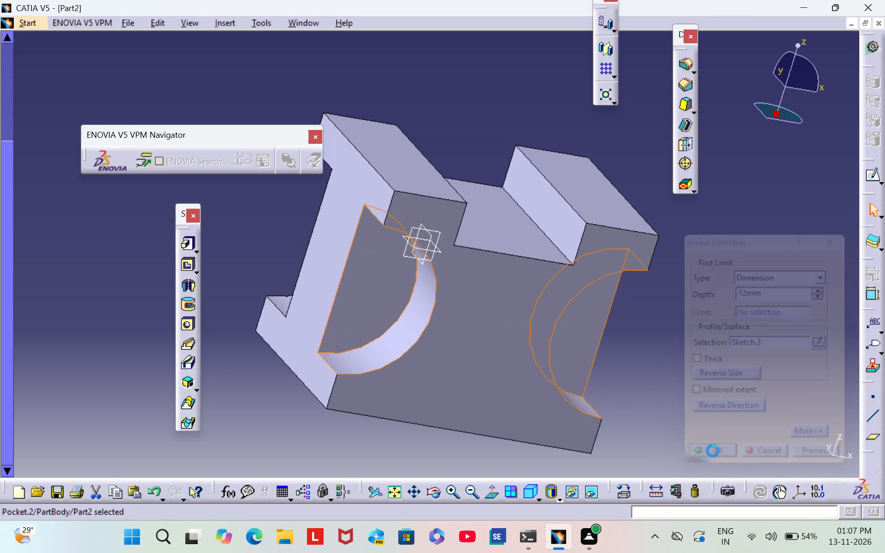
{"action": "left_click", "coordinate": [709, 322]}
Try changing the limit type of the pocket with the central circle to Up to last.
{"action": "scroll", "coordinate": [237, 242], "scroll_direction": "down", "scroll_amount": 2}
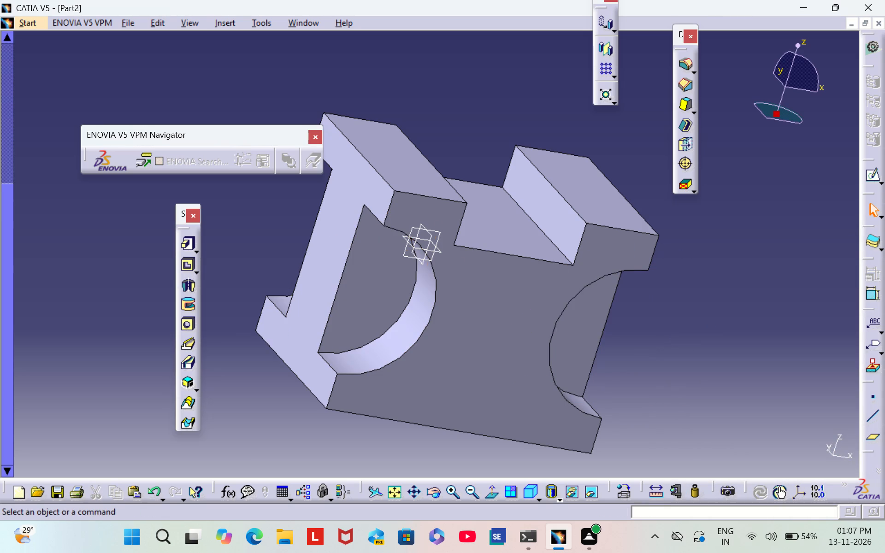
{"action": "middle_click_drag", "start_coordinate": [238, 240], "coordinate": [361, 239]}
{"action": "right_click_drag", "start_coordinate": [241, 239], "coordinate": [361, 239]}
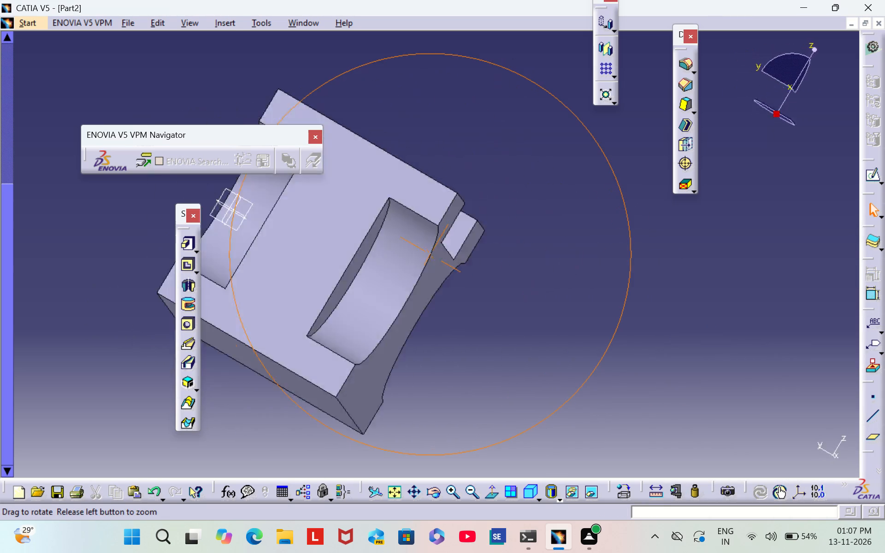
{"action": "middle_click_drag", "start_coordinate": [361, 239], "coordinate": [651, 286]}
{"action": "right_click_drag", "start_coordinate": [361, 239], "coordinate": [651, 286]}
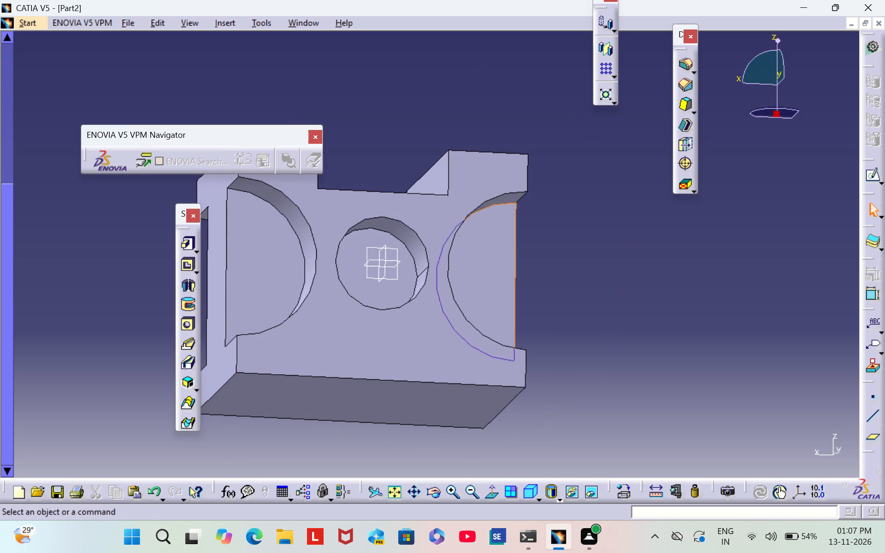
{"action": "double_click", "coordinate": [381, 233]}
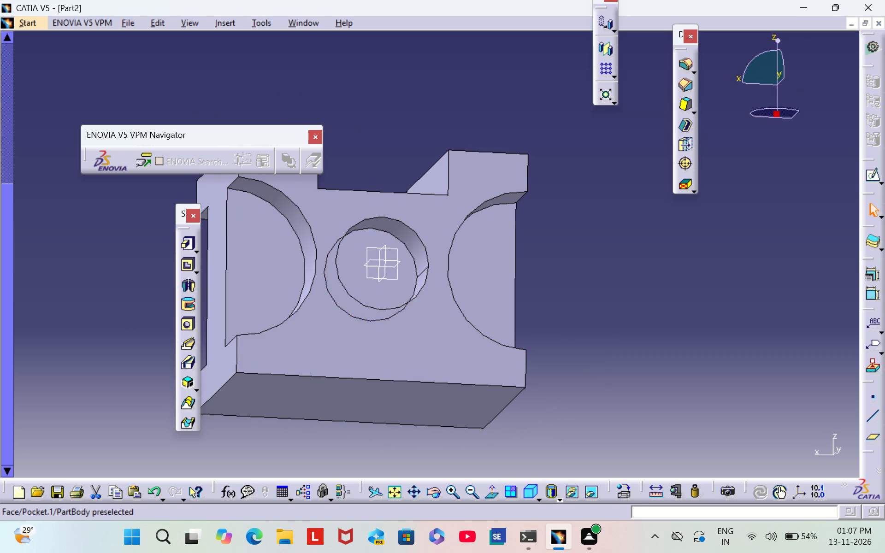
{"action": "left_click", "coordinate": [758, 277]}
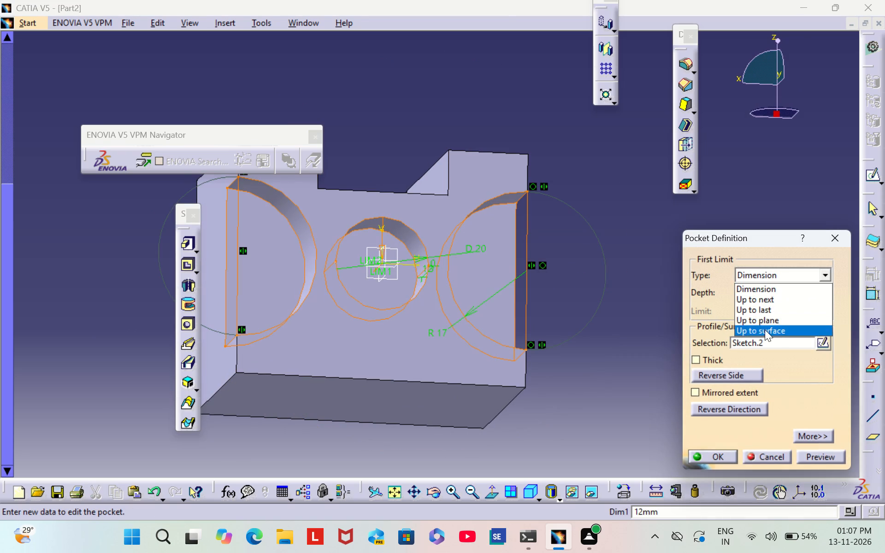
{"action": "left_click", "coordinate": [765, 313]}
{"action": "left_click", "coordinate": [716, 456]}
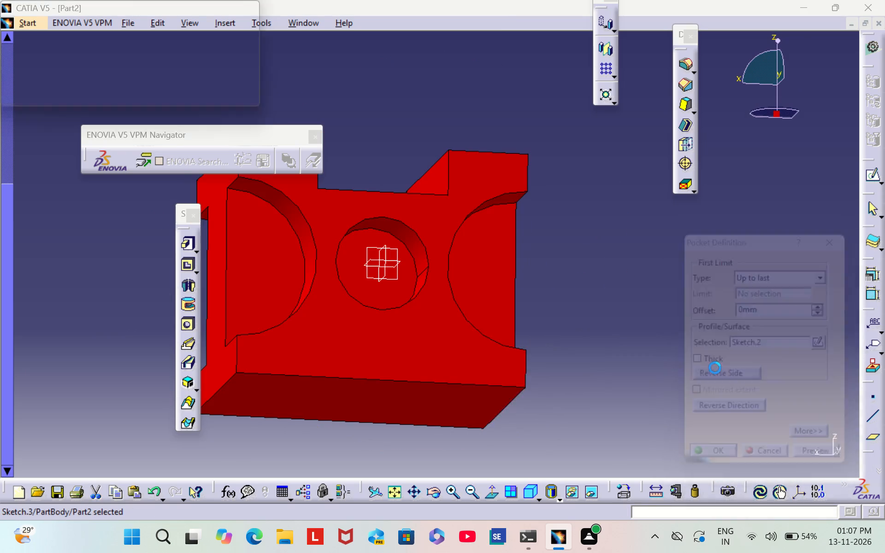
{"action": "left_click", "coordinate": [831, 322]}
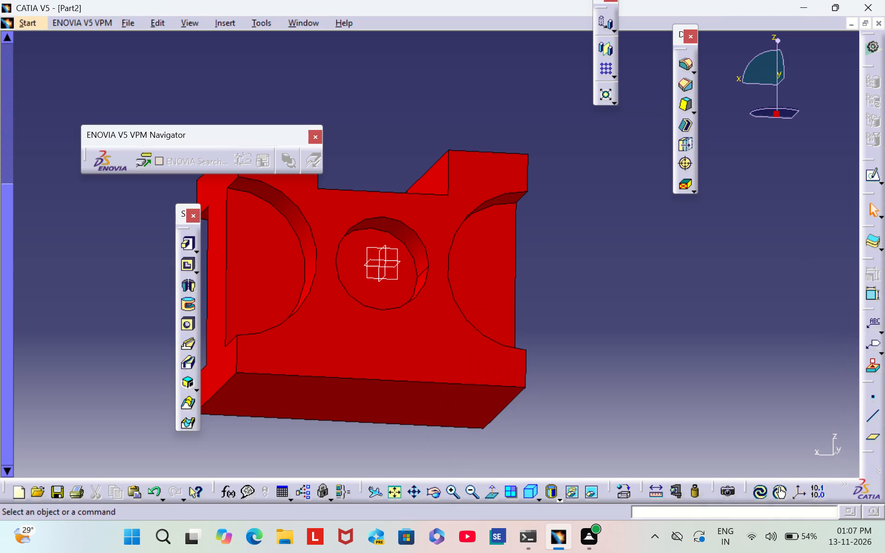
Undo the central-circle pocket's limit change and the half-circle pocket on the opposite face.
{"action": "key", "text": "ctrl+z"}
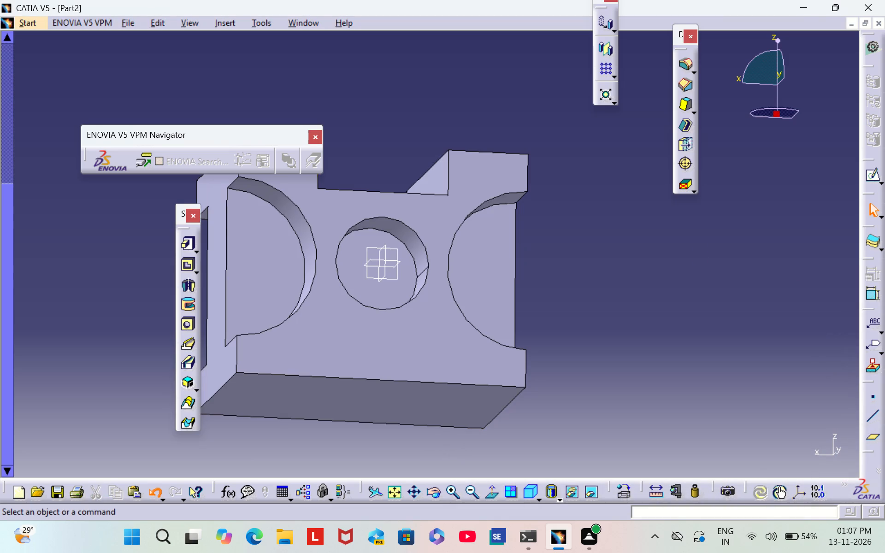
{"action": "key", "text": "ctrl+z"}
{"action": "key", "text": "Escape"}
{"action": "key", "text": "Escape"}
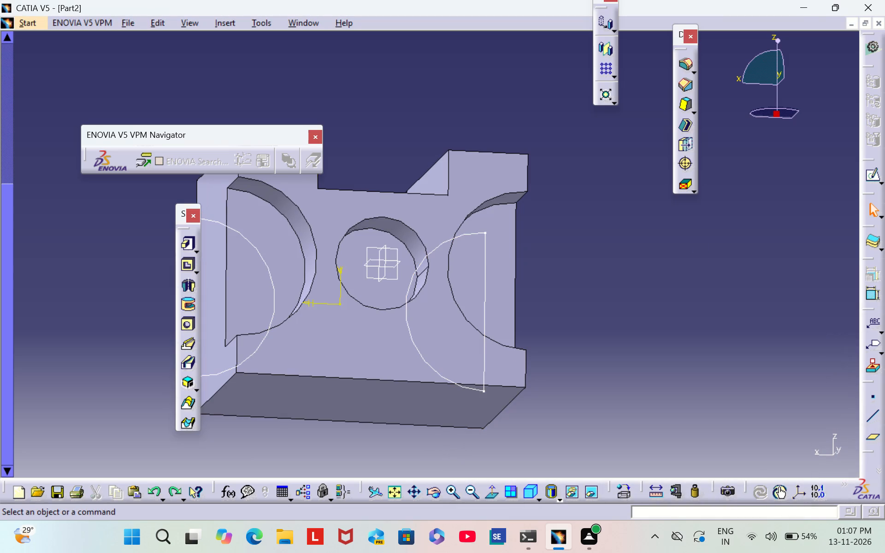
Pocket the two R17 half-circle profiles 12 mm deep into the face opposite the circular pocket.
{"action": "scroll", "coordinate": [139, 280], "scroll_direction": "down", "scroll_amount": 1}
{"action": "middle_click_drag", "start_coordinate": [139, 280], "coordinate": [629, 283]}
{"action": "right_click_drag", "start_coordinate": [142, 276], "coordinate": [629, 283]}
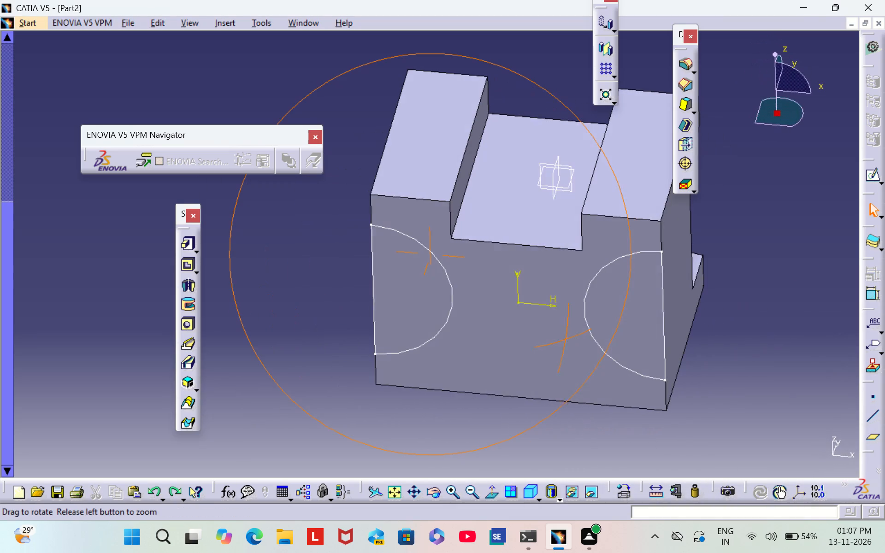
{"action": "middle_click_drag", "start_coordinate": [629, 283], "coordinate": [630, 282]}
{"action": "right_click_drag", "start_coordinate": [629, 283], "coordinate": [630, 281]}
{"action": "left_click", "coordinate": [190, 265]}
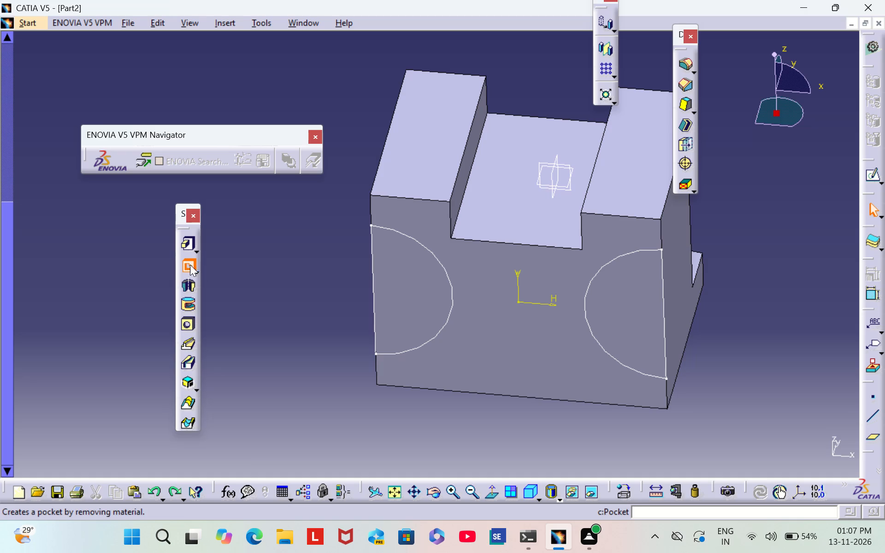
{"action": "left_click", "coordinate": [444, 329]}
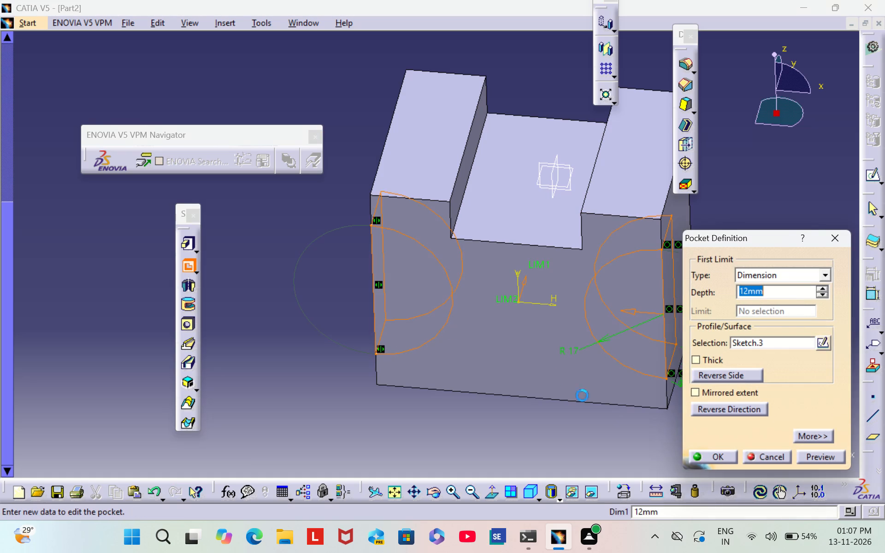
{"action": "left_click", "coordinate": [716, 454]}
{"action": "left_click", "coordinate": [716, 341]}
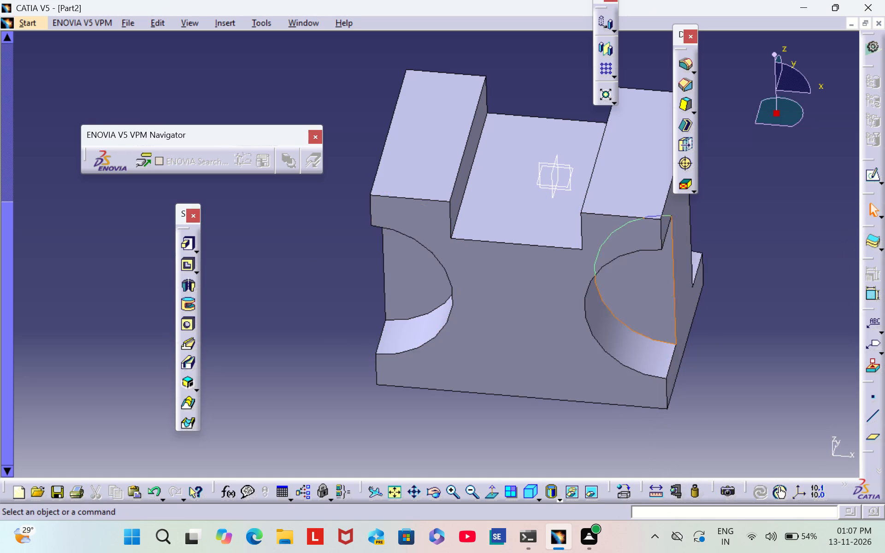
Inspect the block's pockets on both faces and the definition of the pocket containing the central circle.
{"action": "middle_click_drag", "start_coordinate": [314, 345], "coordinate": [733, 266]}
{"action": "right_click_drag", "start_coordinate": [316, 344], "coordinate": [732, 266]}
{"action": "scroll", "coordinate": [316, 344], "scroll_direction": "down", "scroll_amount": 1}
{"action": "scroll", "coordinate": [733, 266], "scroll_direction": "up", "scroll_amount": 1}
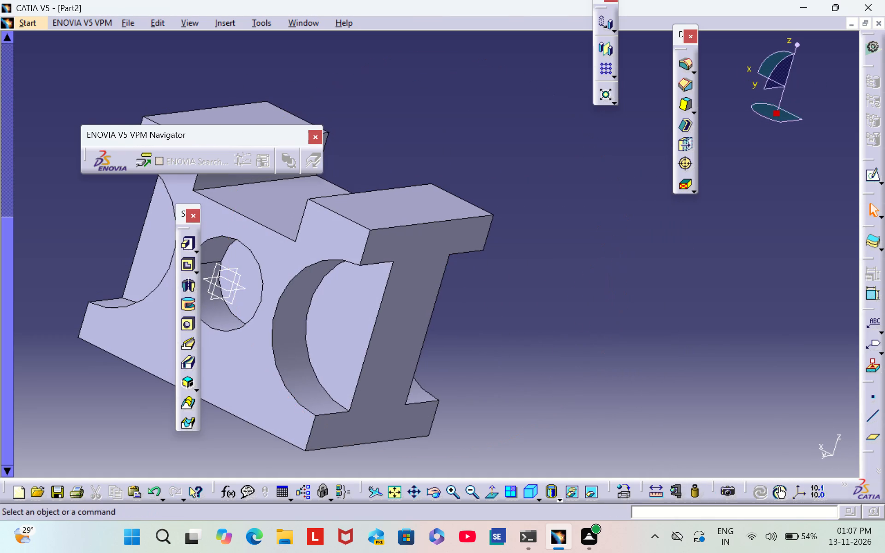
{"action": "middle_click_drag", "start_coordinate": [114, 357], "coordinate": [534, 446]}
{"action": "scroll", "coordinate": [114, 357], "scroll_direction": "down", "scroll_amount": 1}
{"action": "right_click_drag", "start_coordinate": [118, 357], "coordinate": [443, 294]}
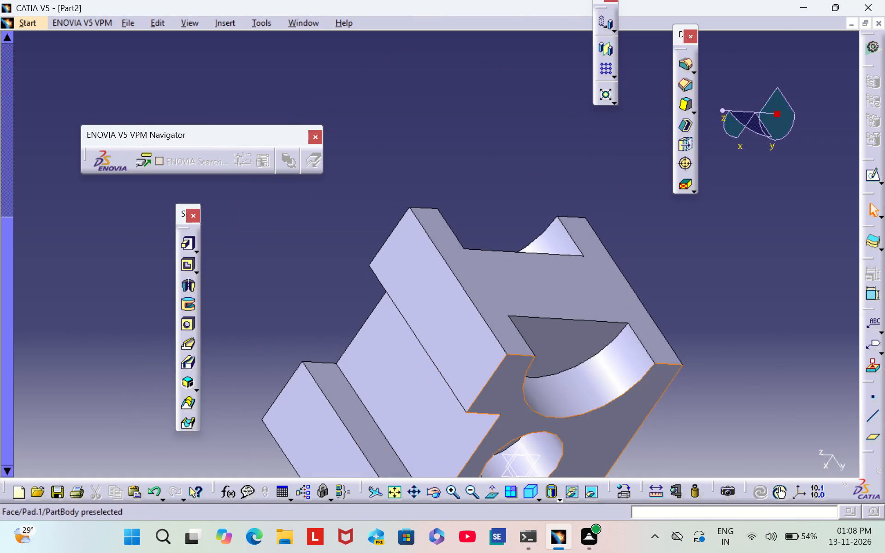
{"action": "right_click_drag", "start_coordinate": [443, 294], "coordinate": [395, 112]}
{"action": "middle_click_drag", "start_coordinate": [655, 315], "coordinate": [638, 140]}
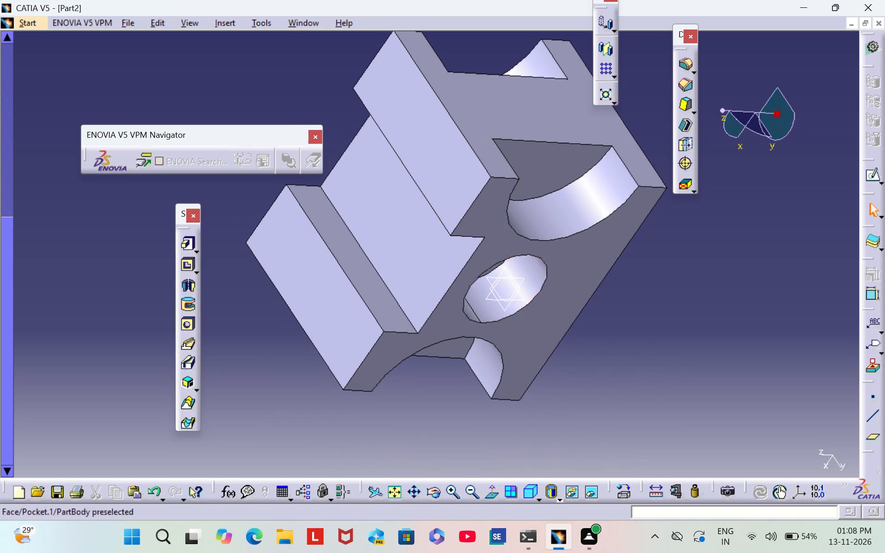
{"action": "double_click", "coordinate": [526, 267]}
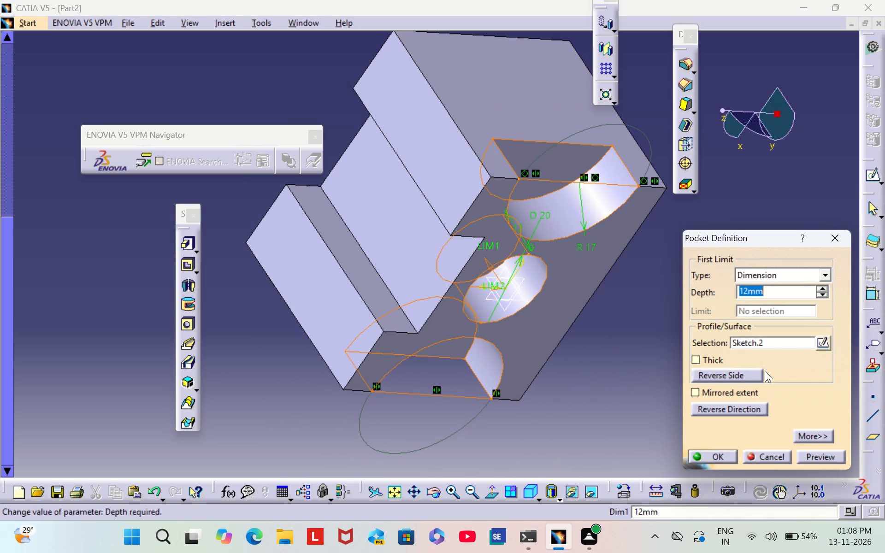
{"action": "left_click", "coordinate": [833, 239]}
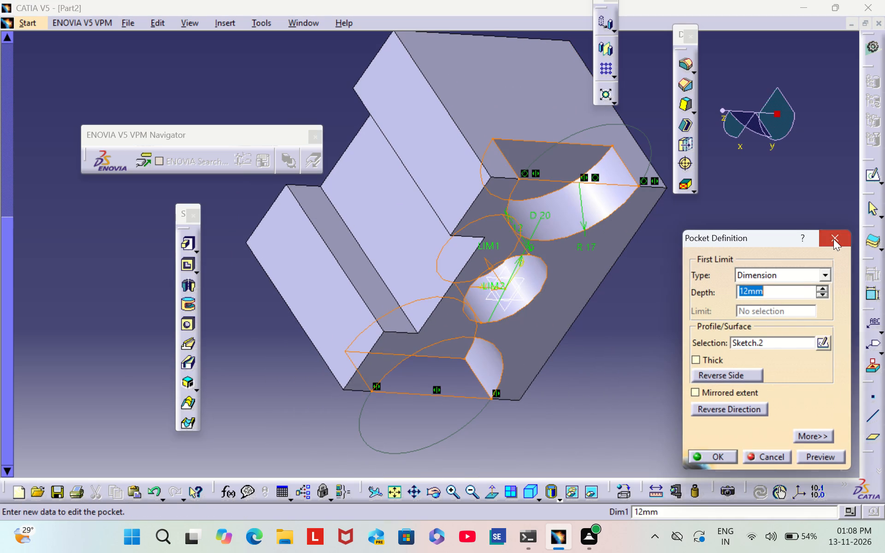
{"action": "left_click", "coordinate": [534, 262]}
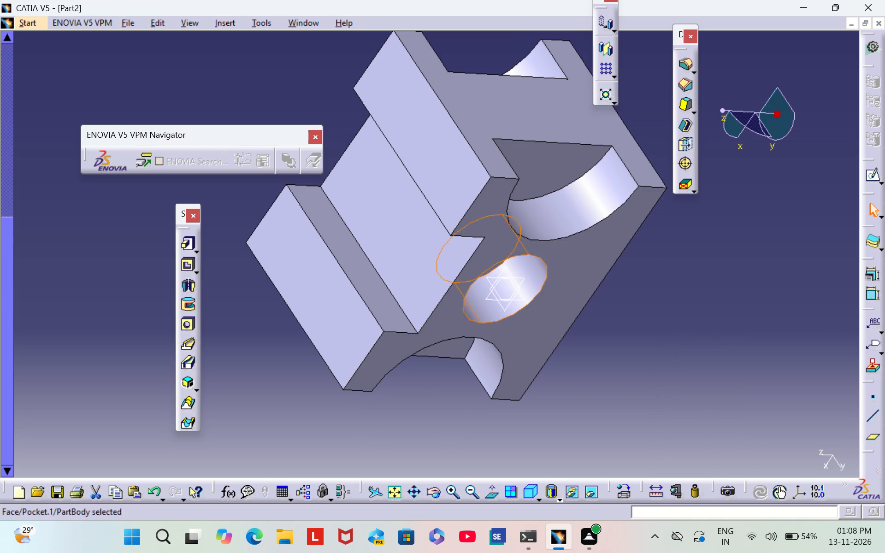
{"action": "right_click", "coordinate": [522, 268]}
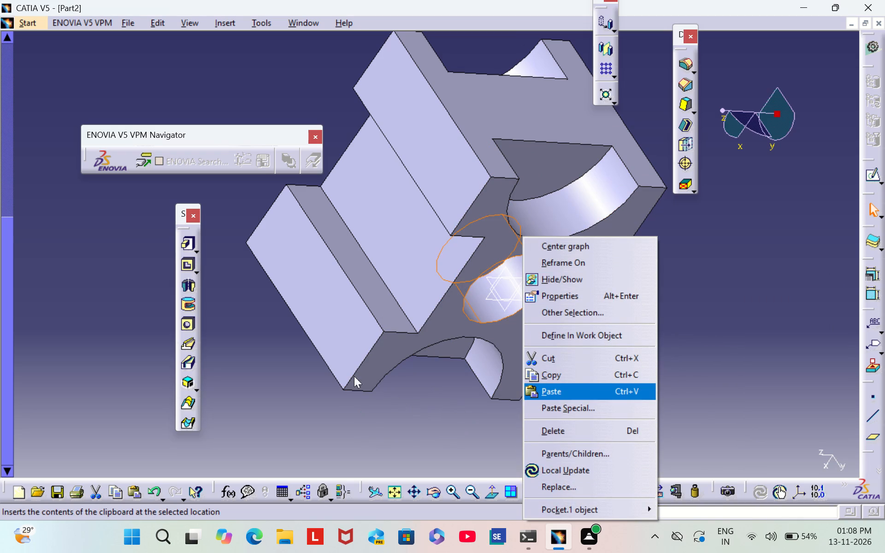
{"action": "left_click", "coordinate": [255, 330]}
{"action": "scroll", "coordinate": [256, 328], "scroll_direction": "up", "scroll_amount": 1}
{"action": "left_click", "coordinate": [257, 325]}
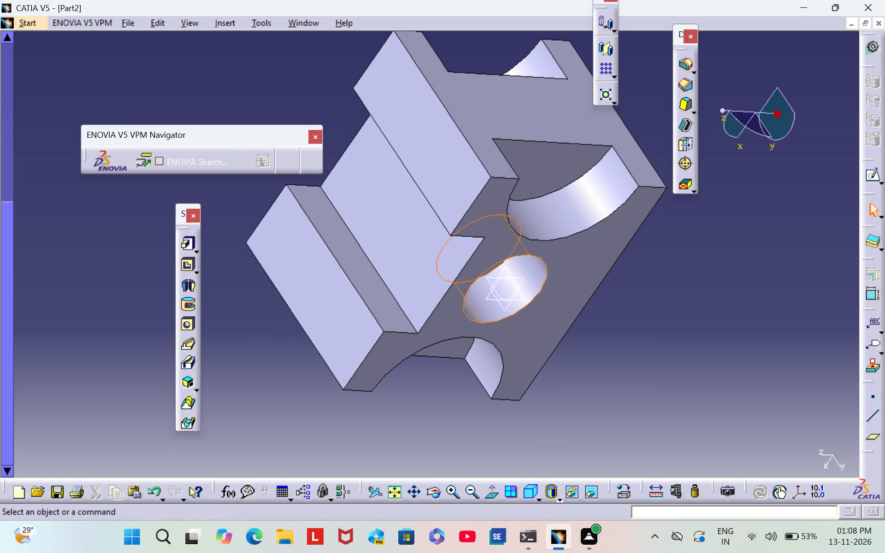
Open a new sketch on the face that has only the two R17 half-circle pockets.
{"action": "middle_click_drag", "start_coordinate": [258, 325], "coordinate": [637, 241]}
{"action": "scroll", "coordinate": [258, 325], "scroll_direction": "down", "scroll_amount": 1}
{"action": "right_click_drag", "start_coordinate": [259, 324], "coordinate": [636, 241]}
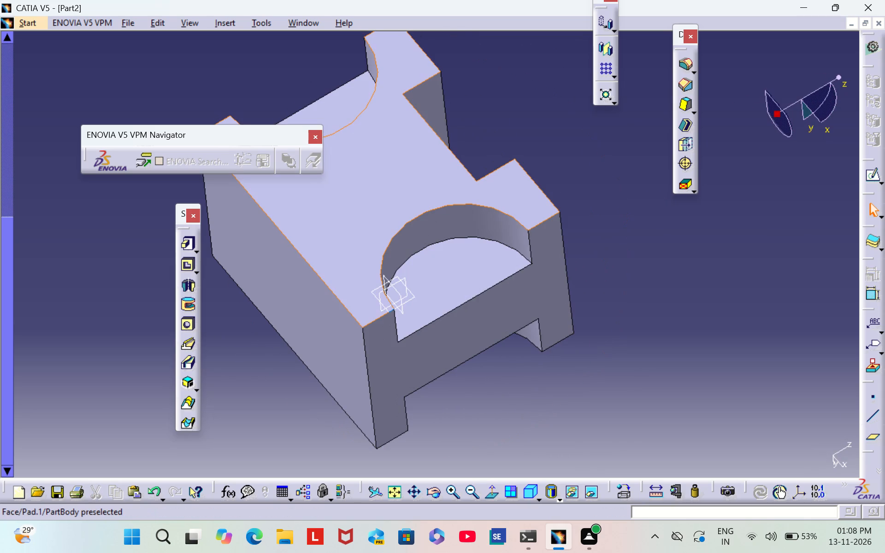
{"action": "left_click", "coordinate": [380, 189]}
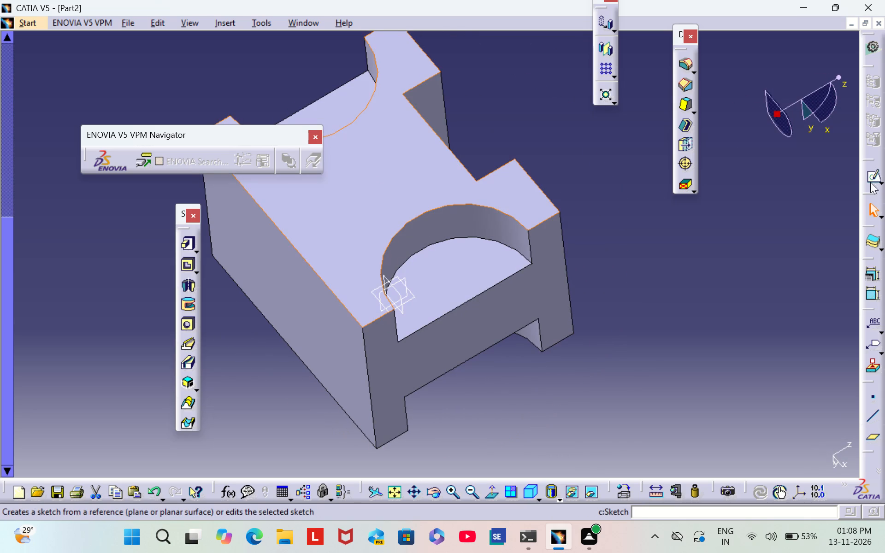
{"action": "left_click", "coordinate": [876, 179]}
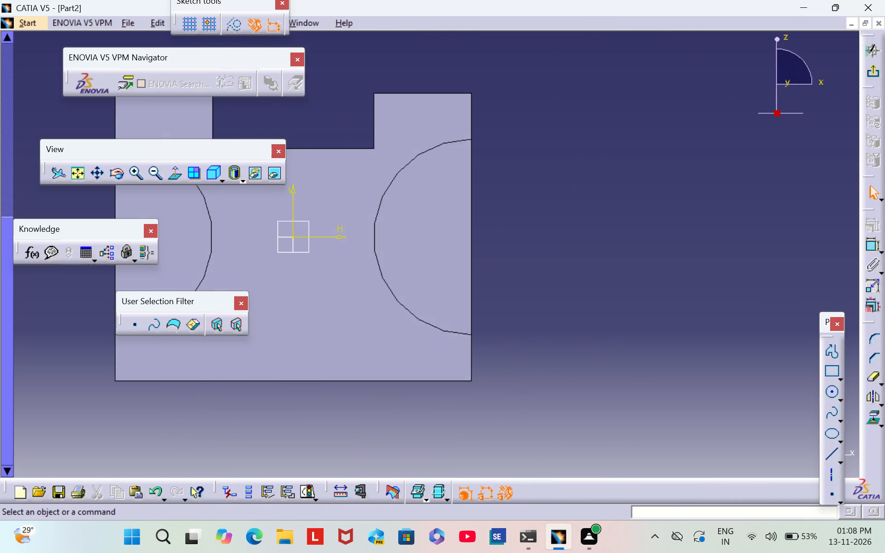
Sketch a circle of about 9.8 mm radius centred on the sketch origin, between the two half-circle pockets.
{"action": "scroll", "coordinate": [549, 325], "scroll_direction": "down", "scroll_amount": 1}
{"action": "middle_click_drag", "start_coordinate": [550, 324], "coordinate": [655, 301]}
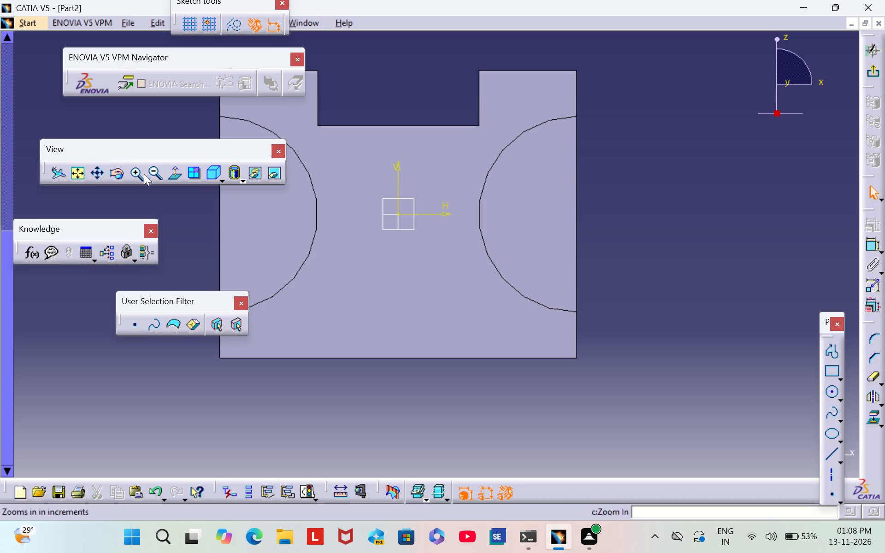
{"action": "left_click", "coordinate": [832, 393]}
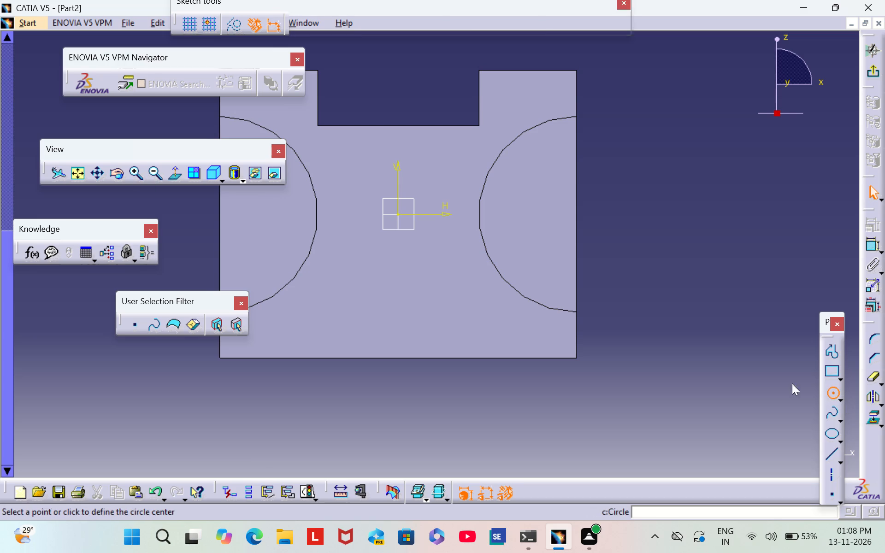
{"action": "left_click", "coordinate": [397, 213]}
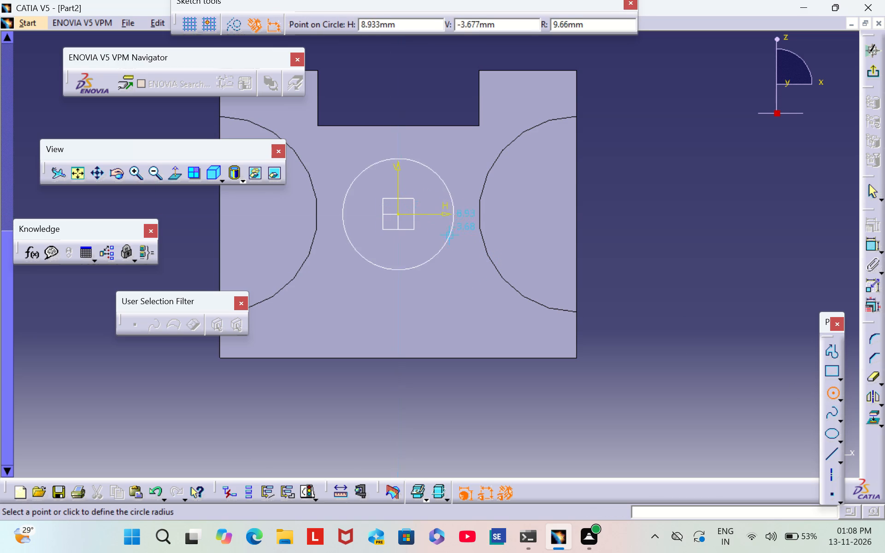
{"action": "left_click", "coordinate": [445, 244]}
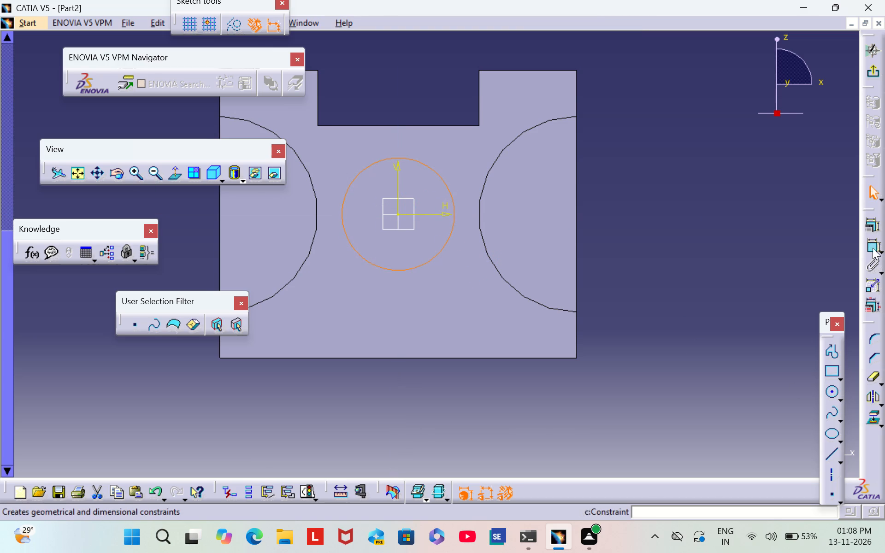
Dimension the circle as a diameter of 20 mm and exit the sketch.
{"action": "left_click", "coordinate": [873, 241]}
{"action": "left_click", "coordinate": [463, 156]}
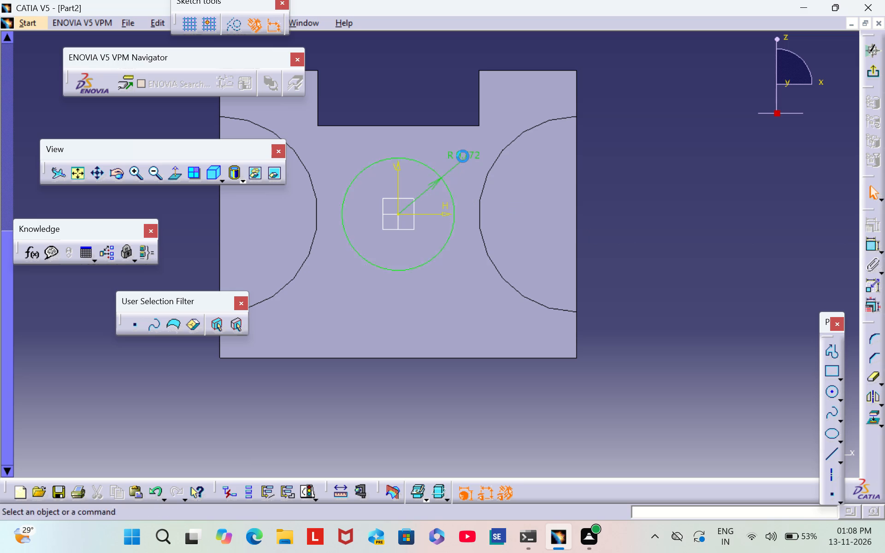
{"action": "double_click", "coordinate": [462, 152]}
{"action": "left_click", "coordinate": [670, 415]}
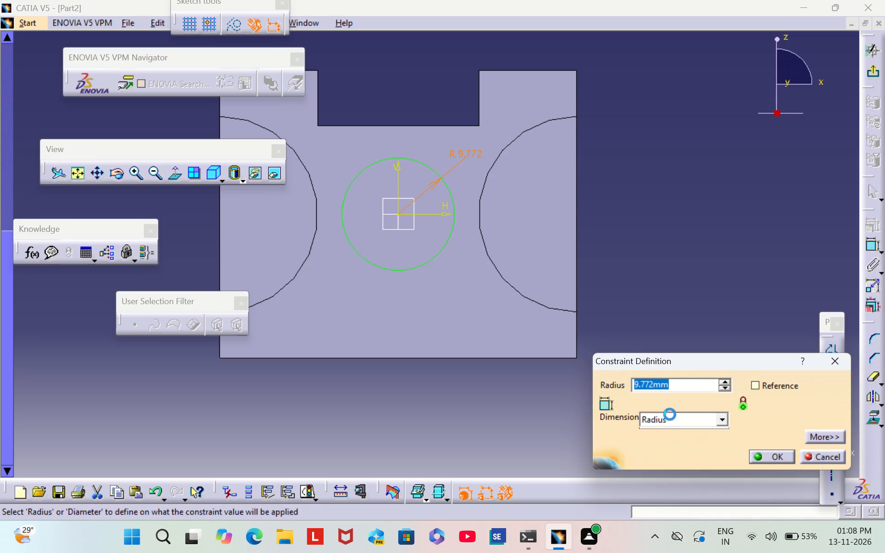
{"action": "left_click", "coordinate": [661, 440]}
{"action": "left_click", "coordinate": [677, 379]}
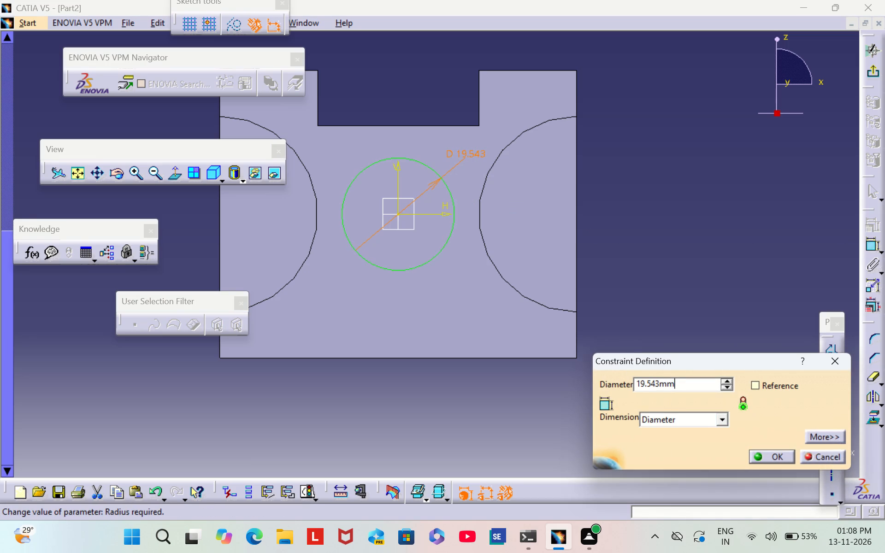
{"action": "key", "text": "BackSpace"}
{"action": "key", "text": "BackSpace"}
{"action": "key", "text": "BackSpace"}
{"action": "key", "text": "BackSpace"}
{"action": "key", "text": "BackSpace"}
{"action": "key", "text": "BackSpace"}
{"action": "key", "text": "BackSpace"}
{"action": "key", "text": "BackSpace"}
{"action": "key", "text": "BackSpace"}
{"action": "key", "text": "BackSpace"}
{"action": "key", "text": "BackSpace"}
{"action": "key", "text": "BackSpace"}
{"action": "key", "text": "BackSpace"}
{"action": "key", "text": "BackSpace"}
{"action": "key", "text": "BackSpace"}
{"action": "key", "text": "BackSpace"}
{"action": "key", "text": "BackSpace"}
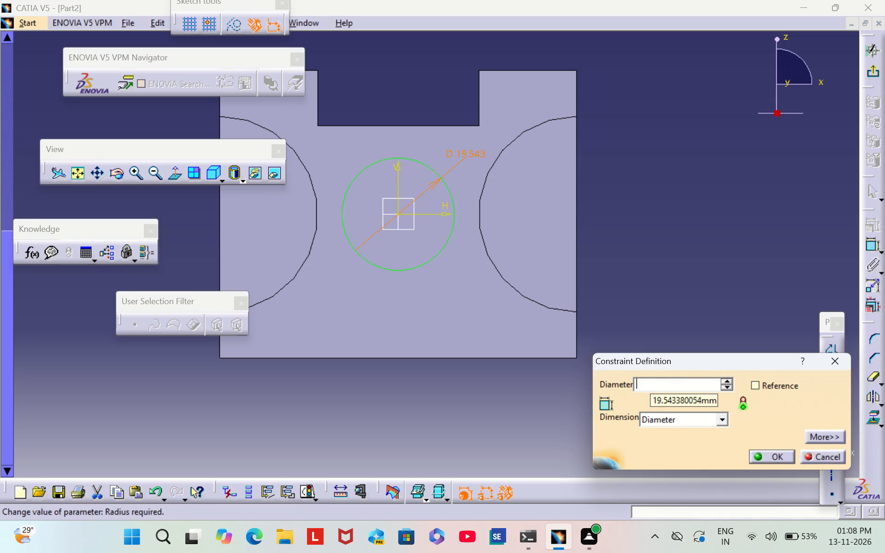
{"action": "type", "text": "20"}
{"action": "key", "text": "Return"}
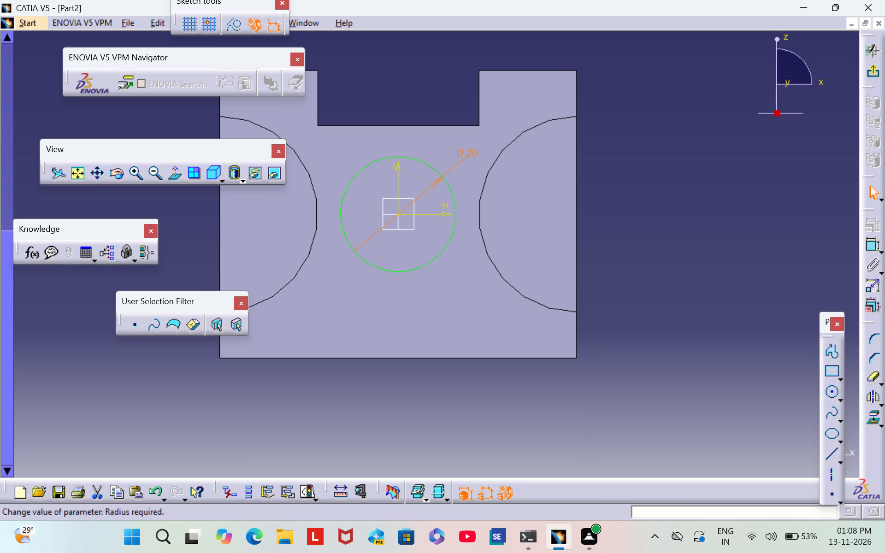
{"action": "left_click", "coordinate": [657, 207]}
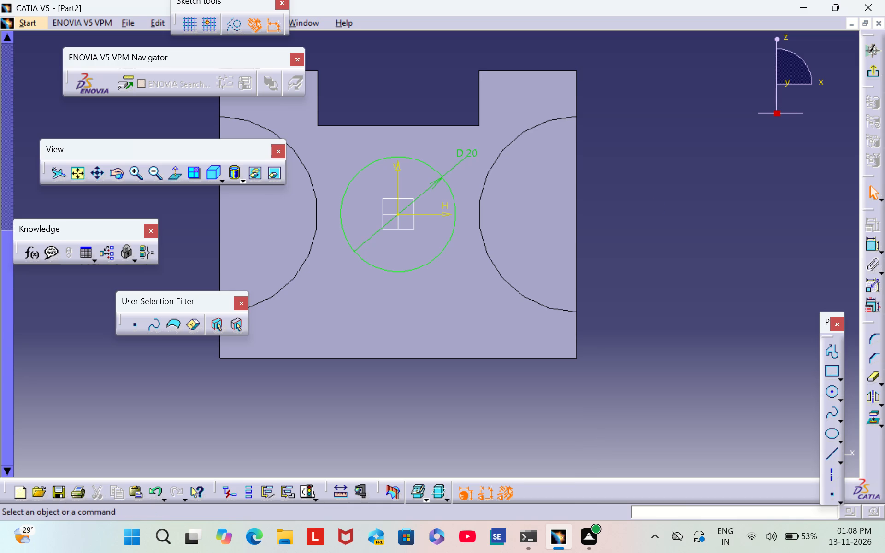
{"action": "left_click", "coordinate": [868, 66]}
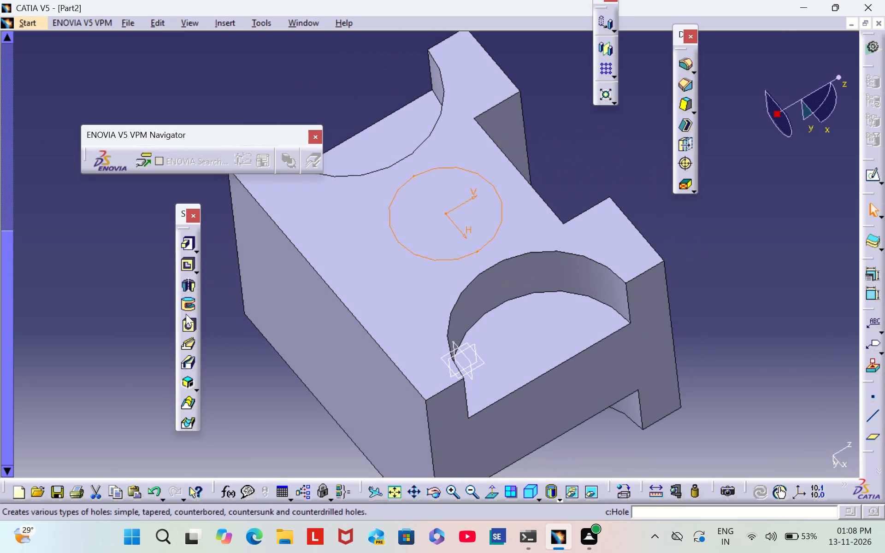
Pocket the 20 mm circle through the block with the first limit set to Up to last.
{"action": "left_click", "coordinate": [184, 269]}
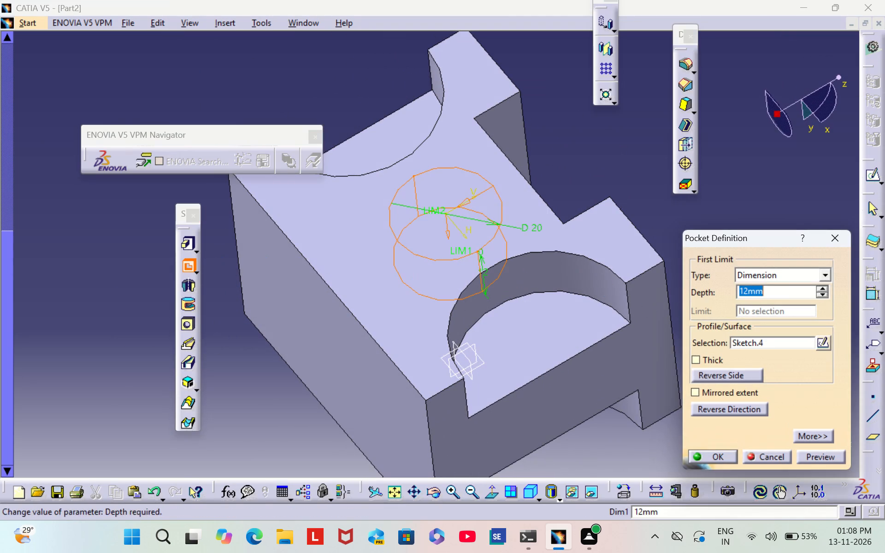
{"action": "left_click", "coordinate": [786, 272]}
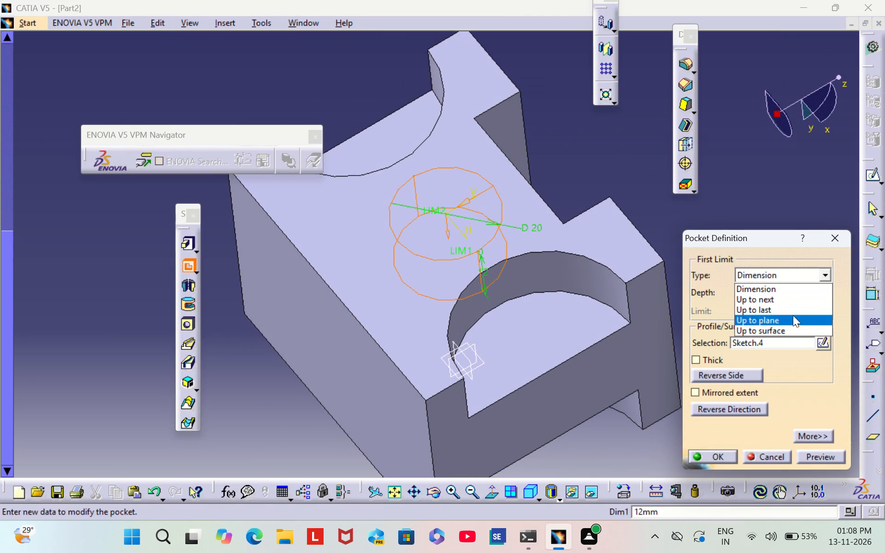
{"action": "left_click", "coordinate": [791, 310]}
{"action": "left_click", "coordinate": [725, 458]}
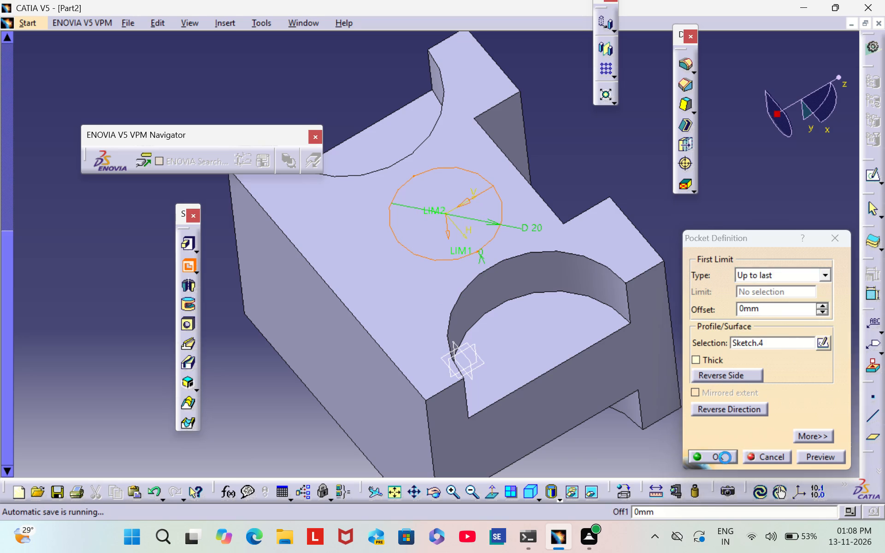
{"action": "left_click", "coordinate": [722, 288]}
Inspect the central circular cut and the half-circle pockets from both sides of the block.
{"action": "scroll", "coordinate": [723, 253], "scroll_direction": "down", "scroll_amount": 1}
{"action": "middle_click", "coordinate": [722, 252]}
{"action": "scroll", "coordinate": [722, 252], "scroll_direction": "up", "scroll_amount": 1}
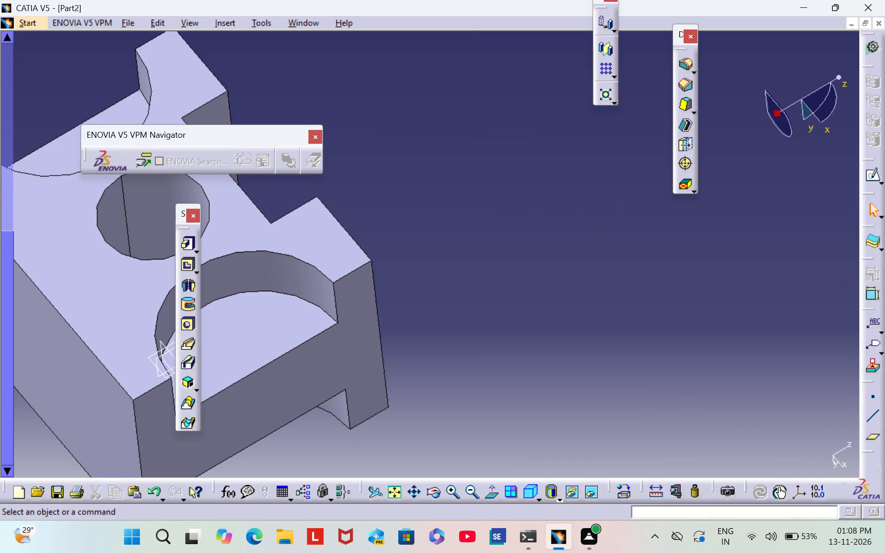
{"action": "middle_click_drag", "start_coordinate": [352, 187], "coordinate": [449, 181]}
{"action": "middle_click_drag", "start_coordinate": [497, 171], "coordinate": [220, 274]}
{"action": "right_click_drag", "start_coordinate": [498, 169], "coordinate": [220, 274]}
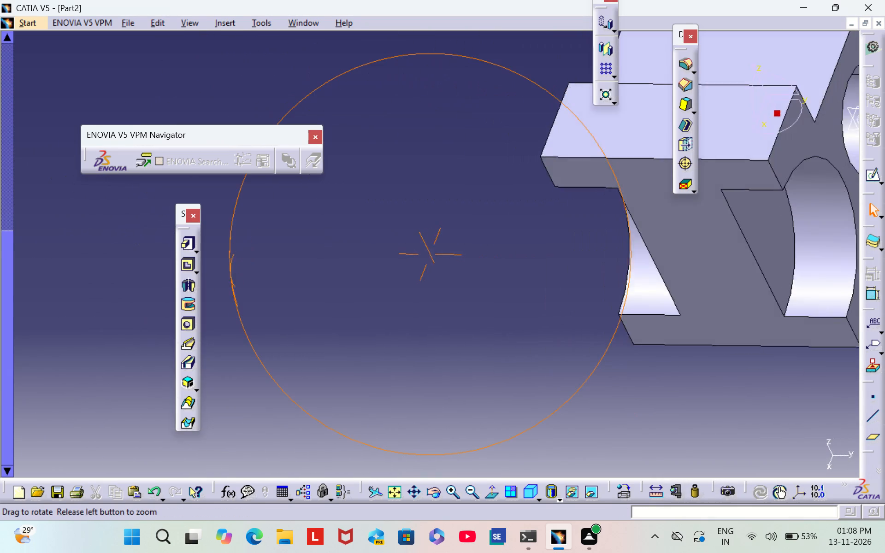
{"action": "right_click_drag", "start_coordinate": [220, 274], "coordinate": [212, 278]}
{"action": "middle_click_drag", "start_coordinate": [220, 274], "coordinate": [212, 279]}
{"action": "middle_click_drag", "start_coordinate": [548, 247], "coordinate": [423, 290]}
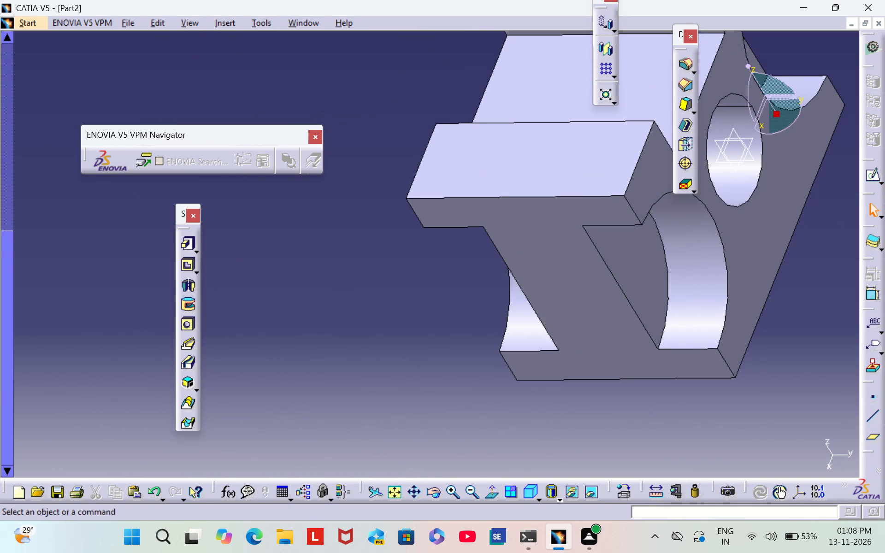
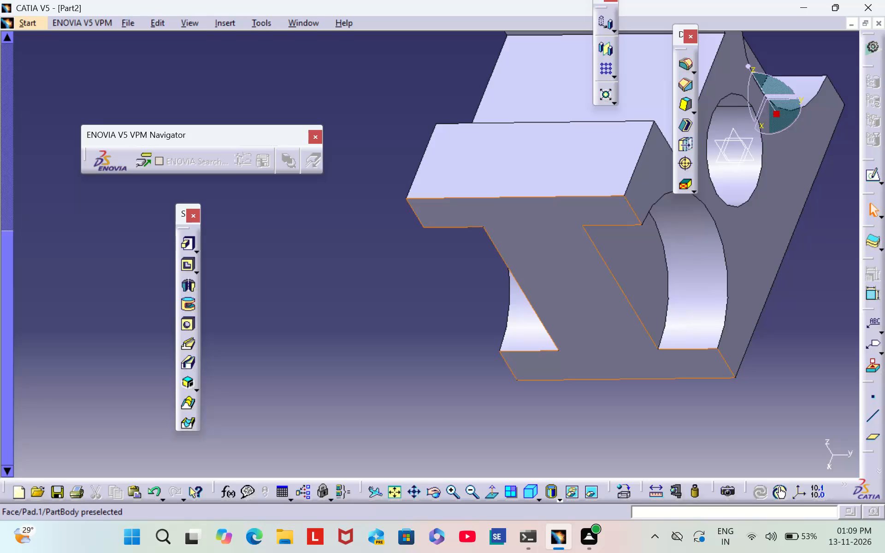
Sketch a rectangle about 9.8 by 12 mm on the block's I-shaped face, in the web between the two side pockets.
{"action": "left_click", "coordinate": [531, 286]}
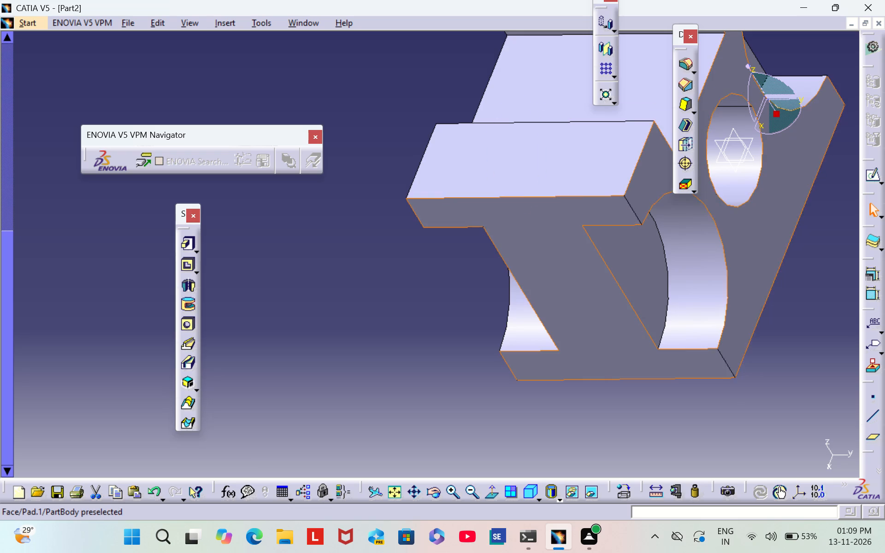
{"action": "left_click", "coordinate": [874, 169]}
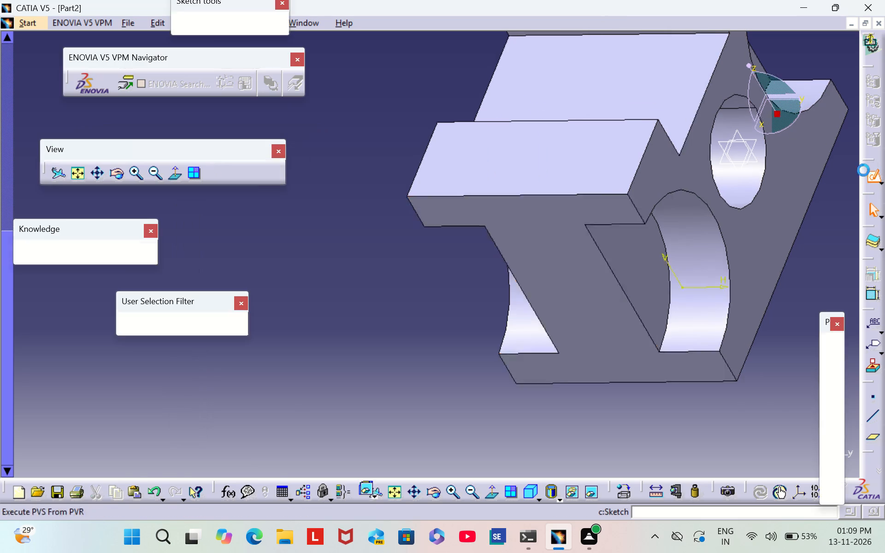
{"action": "scroll", "coordinate": [445, 336], "scroll_direction": "down", "scroll_amount": 1}
{"action": "middle_click_drag", "start_coordinate": [445, 335], "coordinate": [356, 275]}
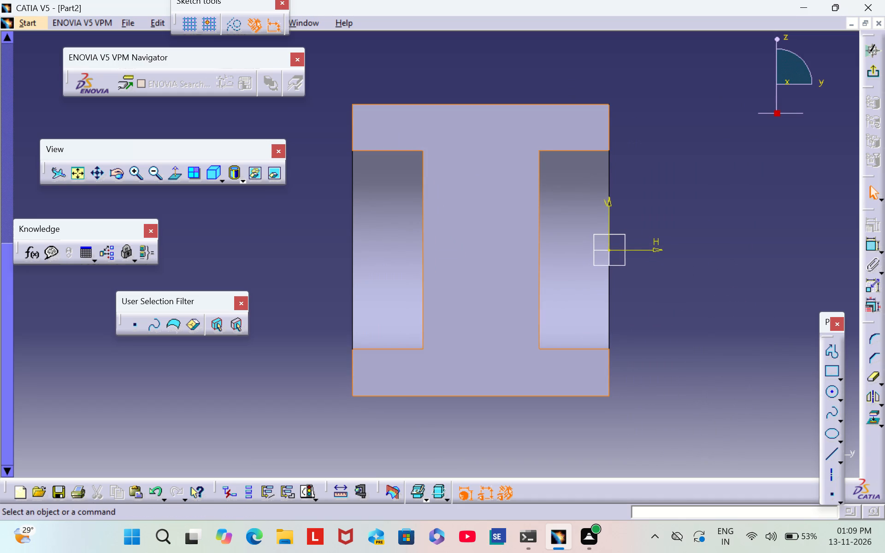
{"action": "left_click", "coordinate": [834, 351]}
{"action": "left_click", "coordinate": [456, 198]}
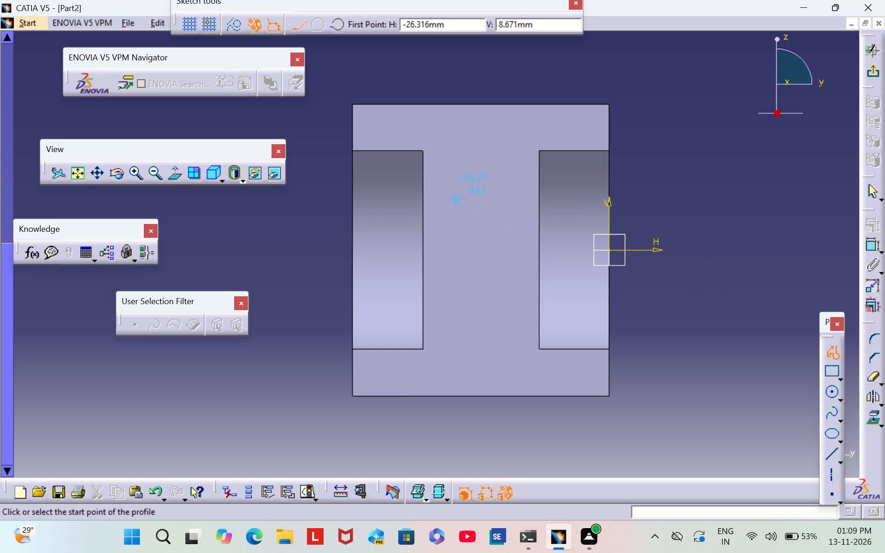
{"action": "left_click", "coordinate": [515, 196]}
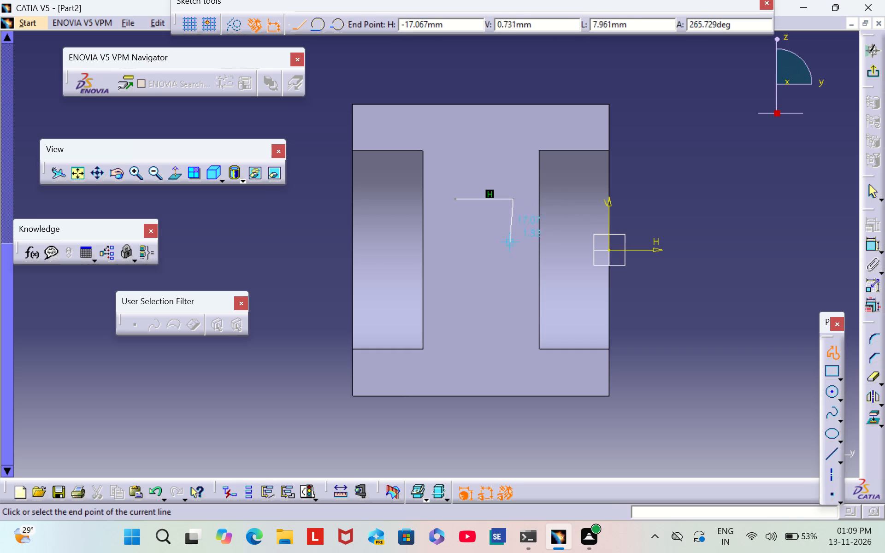
{"action": "left_click", "coordinate": [512, 270]}
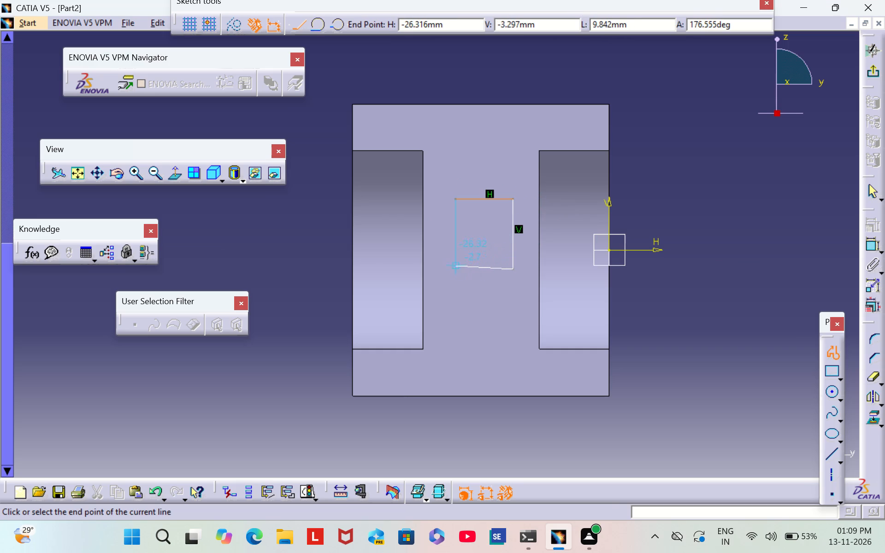
{"action": "left_click", "coordinate": [456, 271]}
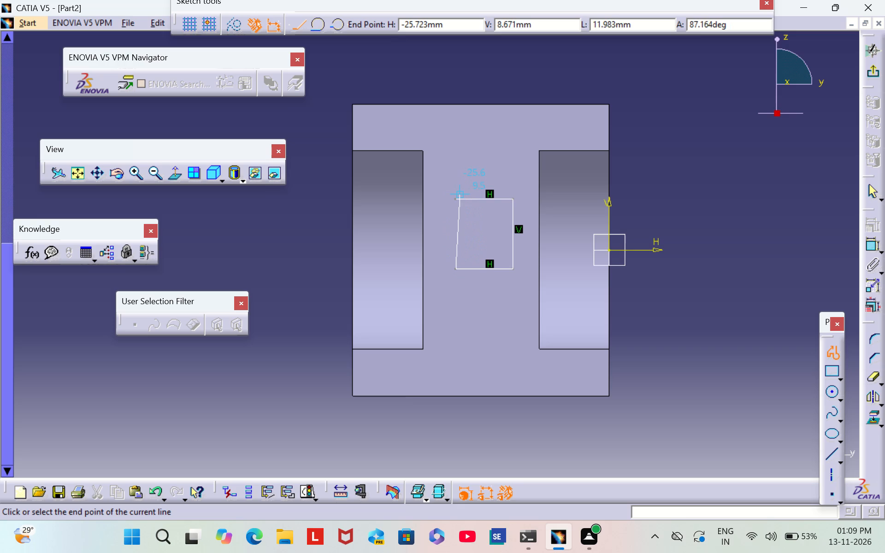
{"action": "left_click", "coordinate": [454, 197]}
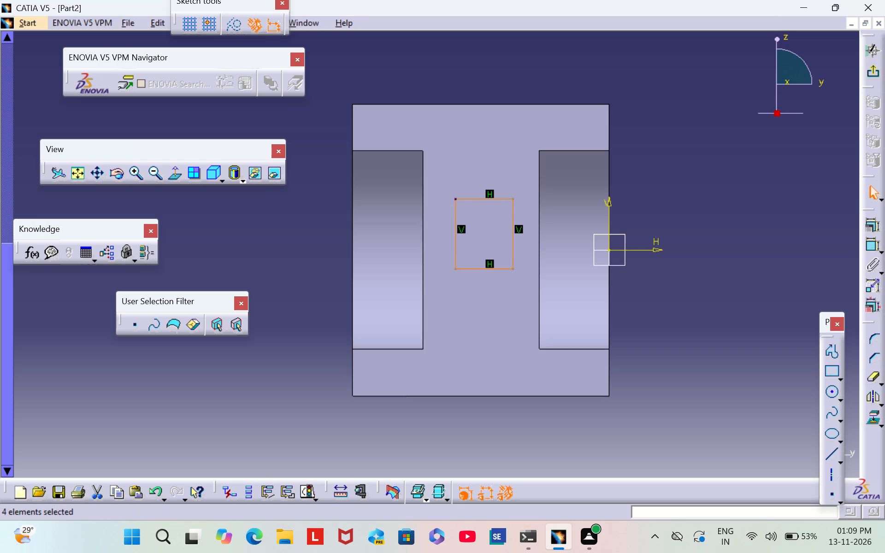
{"action": "left_click", "coordinate": [301, 255]}
Dimension the rectangle's width as 14 mm.
{"action": "left_click", "coordinate": [868, 246]}
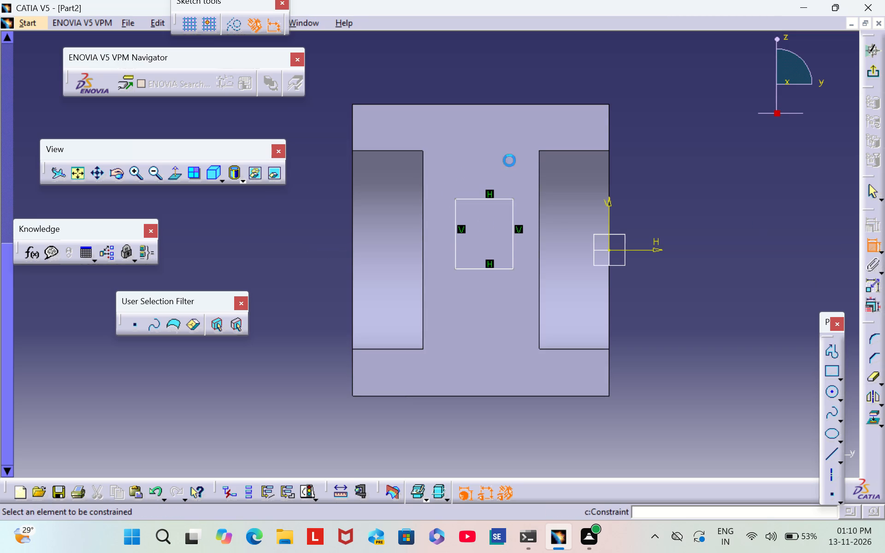
{"action": "left_click", "coordinate": [480, 197]}
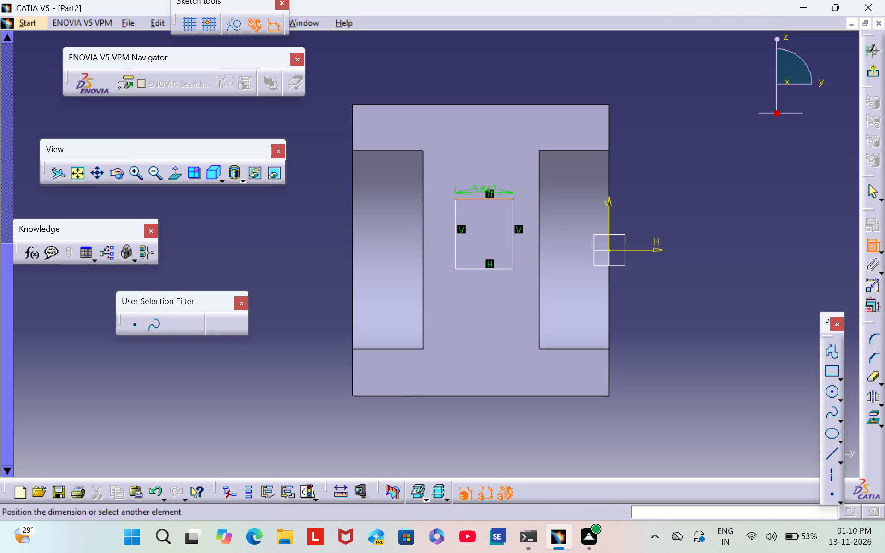
{"action": "left_click", "coordinate": [483, 175]}
{"action": "double_click", "coordinate": [484, 171]}
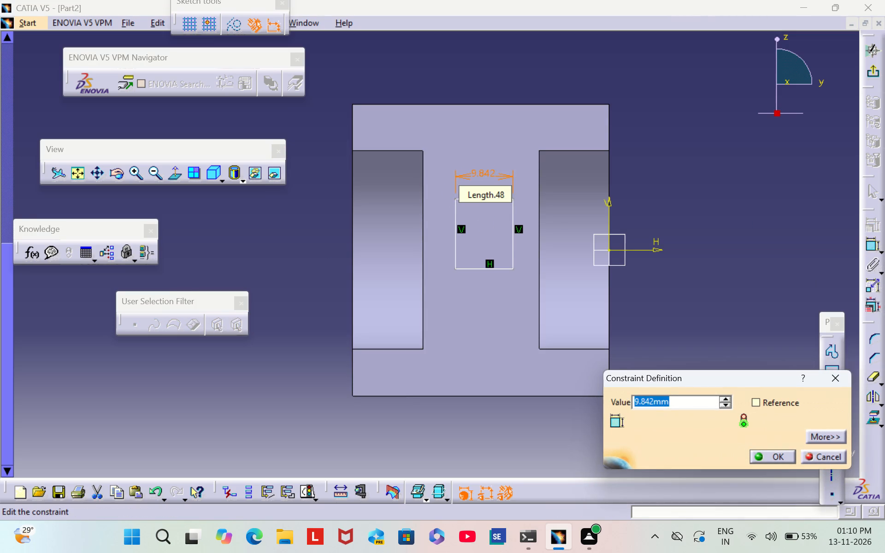
{"action": "key", "text": "BackSpace"}
{"action": "type", "text": "14"}
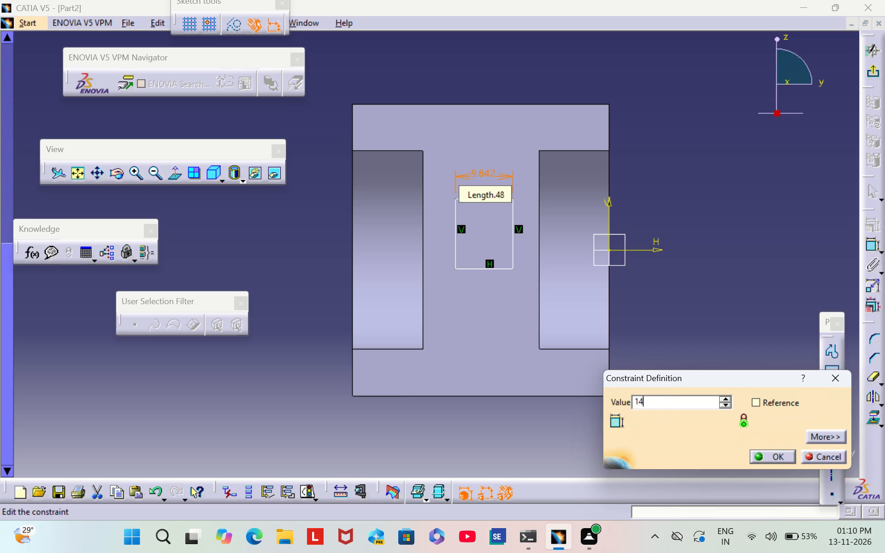
{"action": "key", "text": "Return"}
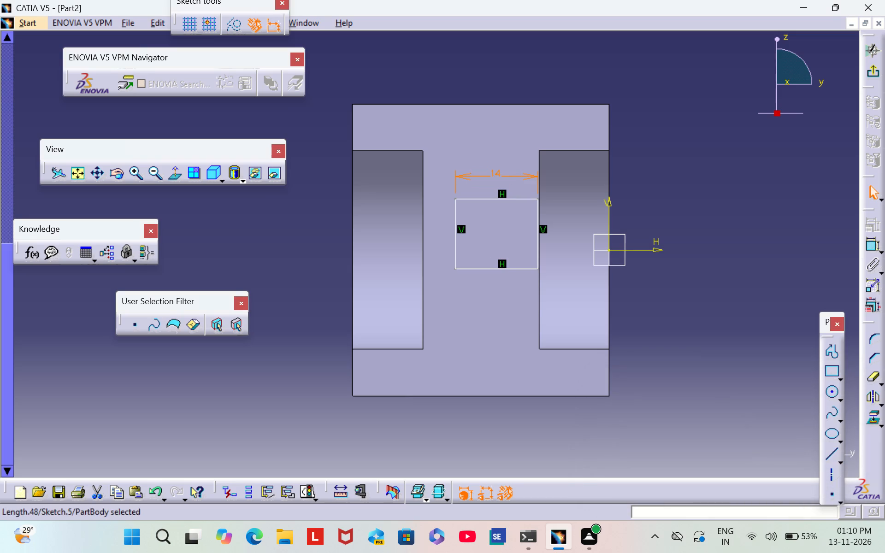
{"action": "left_click", "coordinate": [720, 197]}
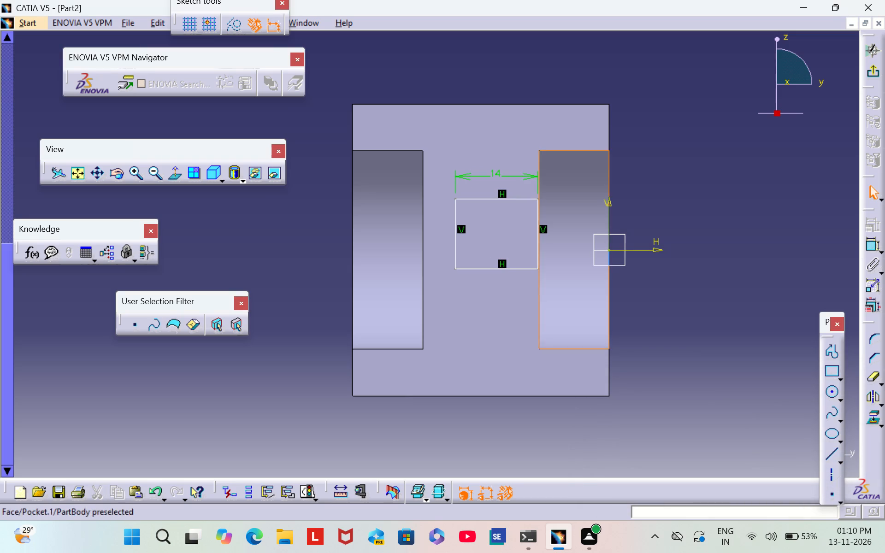
Dimension the gap between the left pocket's inner edge and the rectangle's nearest side as 3 mm.
{"action": "double_click", "coordinate": [872, 248]}
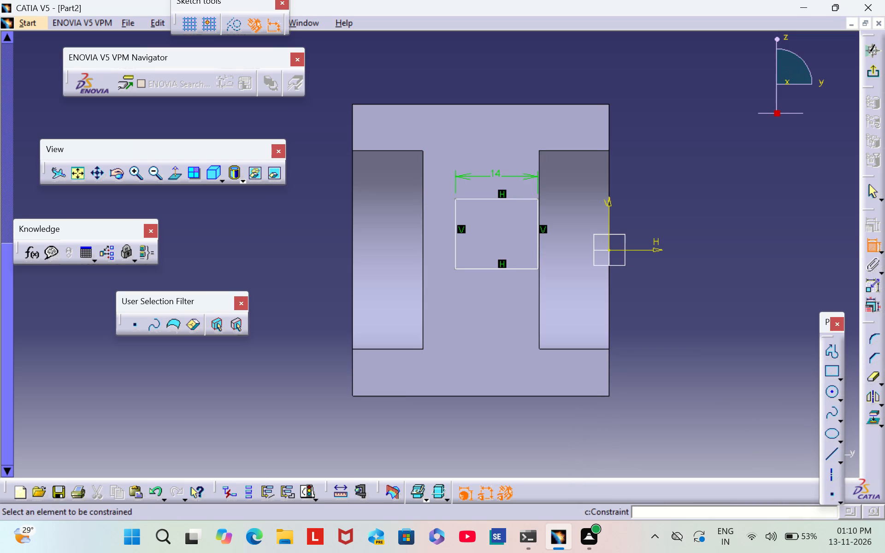
{"action": "left_click", "coordinate": [421, 256]}
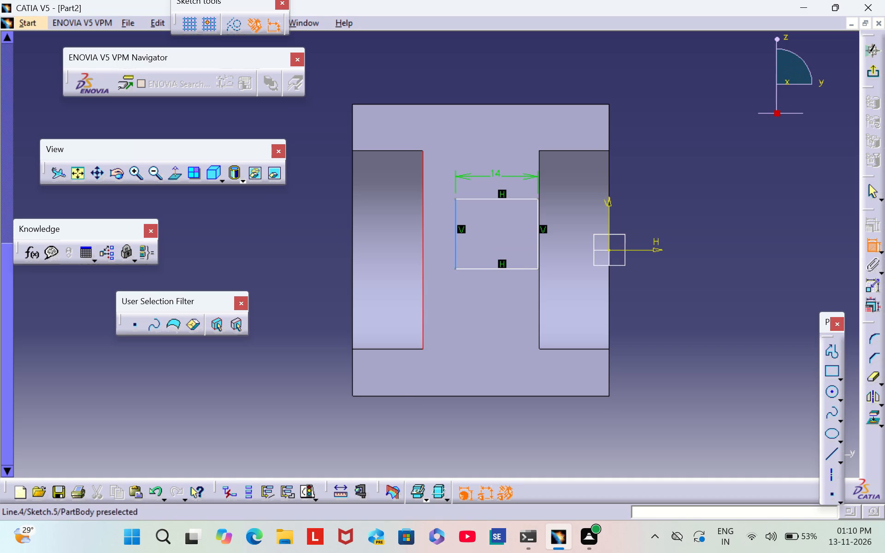
{"action": "left_click", "coordinate": [455, 266]}
{"action": "left_click", "coordinate": [438, 257]}
{"action": "double_click", "coordinate": [437, 255]}
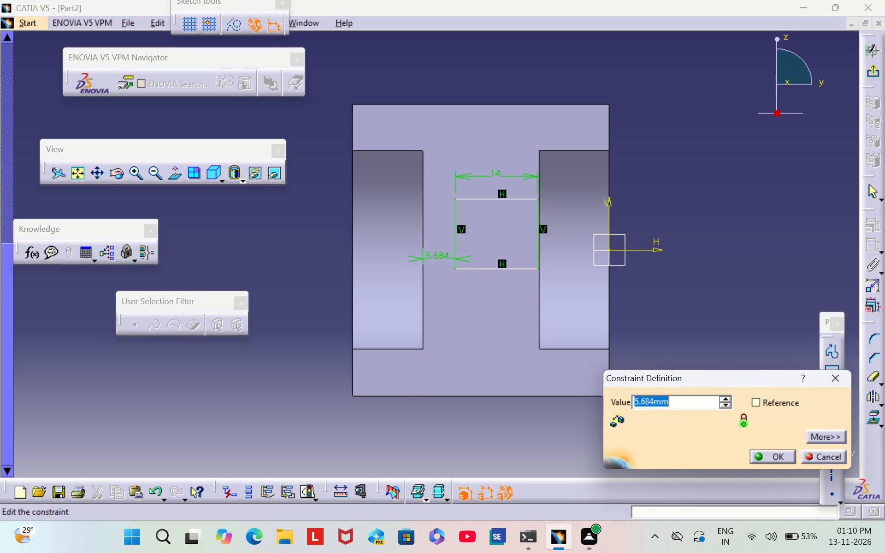
{"action": "key", "text": "BackSpace"}
{"action": "key", "text": "3"}
{"action": "key", "text": "Return"}
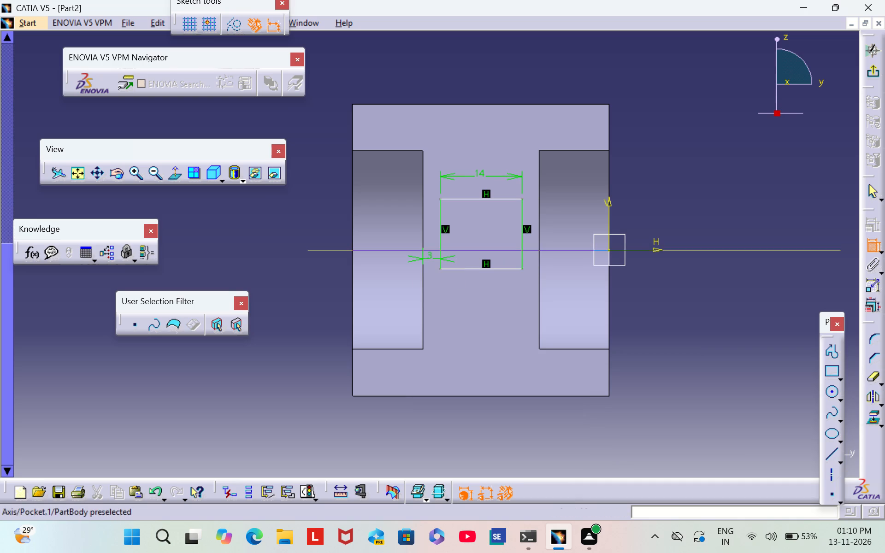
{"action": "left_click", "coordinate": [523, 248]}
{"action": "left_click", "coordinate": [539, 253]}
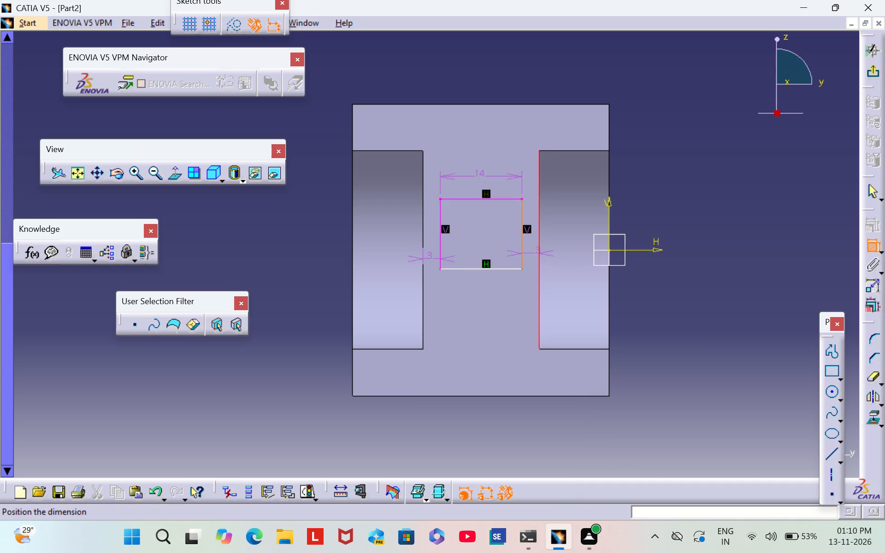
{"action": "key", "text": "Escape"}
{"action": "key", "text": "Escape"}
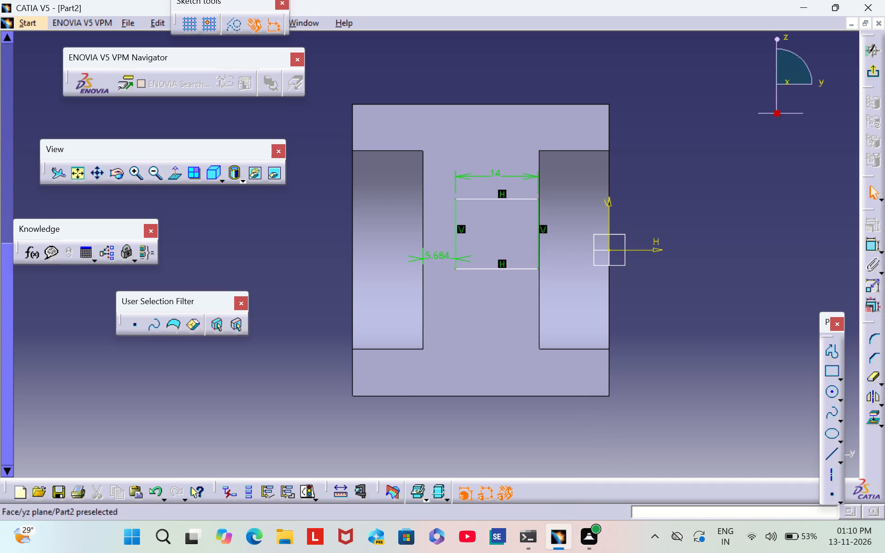
Set the gap between the left pocket's inner edge and the rectangle to 3 mm again.
{"action": "double_click", "coordinate": [437, 253]}
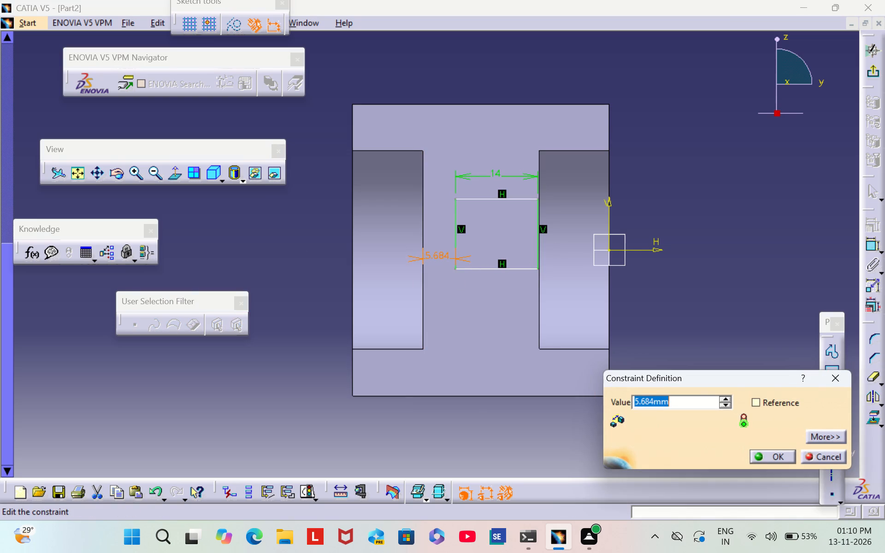
{"action": "key", "text": "BackSpace"}
{"action": "key", "text": "3"}
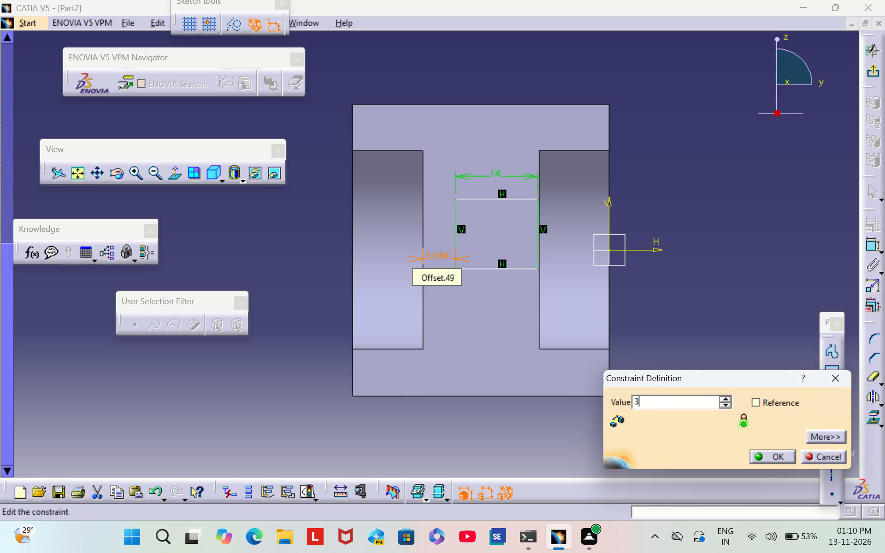
{"action": "key", "text": "Return"}
{"action": "left_click", "coordinate": [742, 193]}
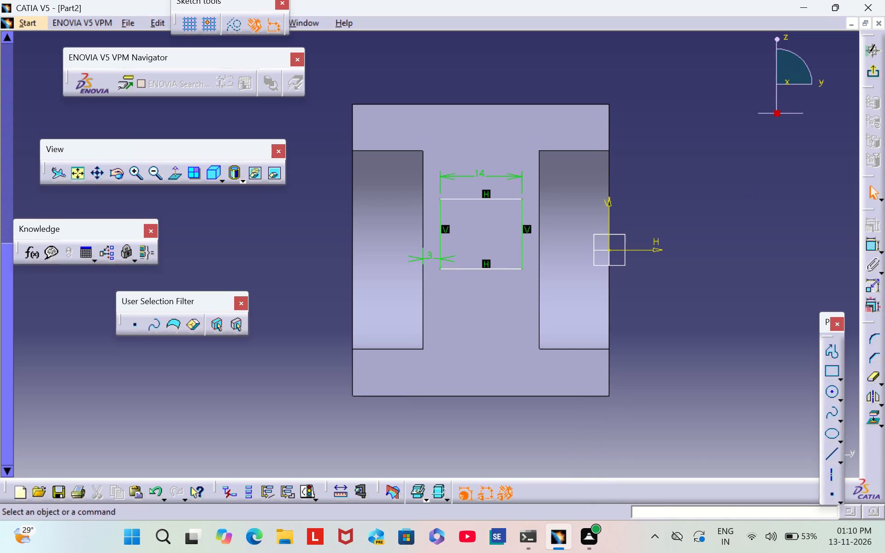
Dimension the distance from the block's bottom edge to the rectangle's lower side as 16 mm.
{"action": "left_click", "coordinate": [875, 246]}
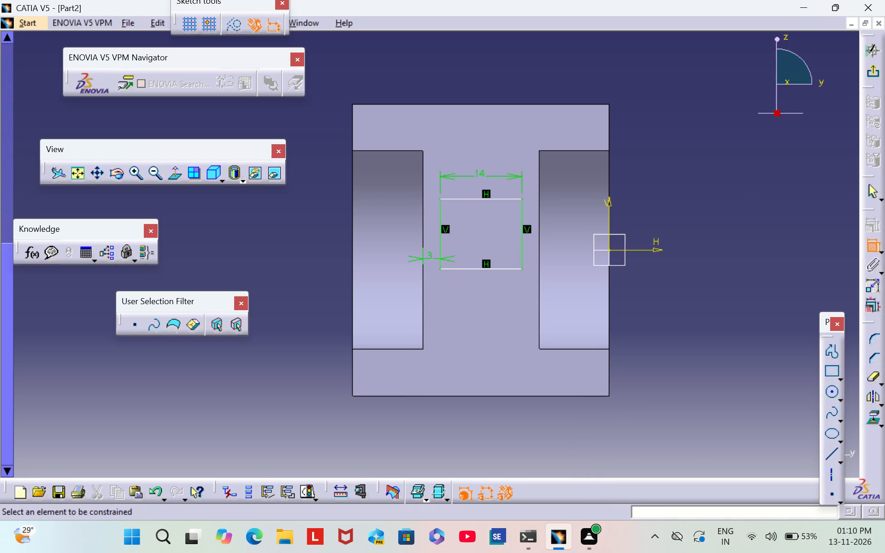
{"action": "left_click", "coordinate": [453, 395]}
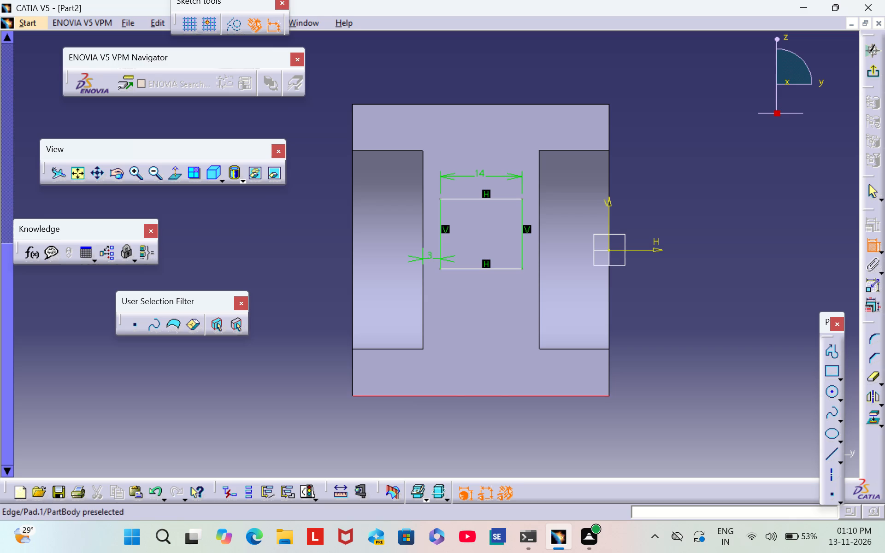
{"action": "left_click", "coordinate": [460, 268]}
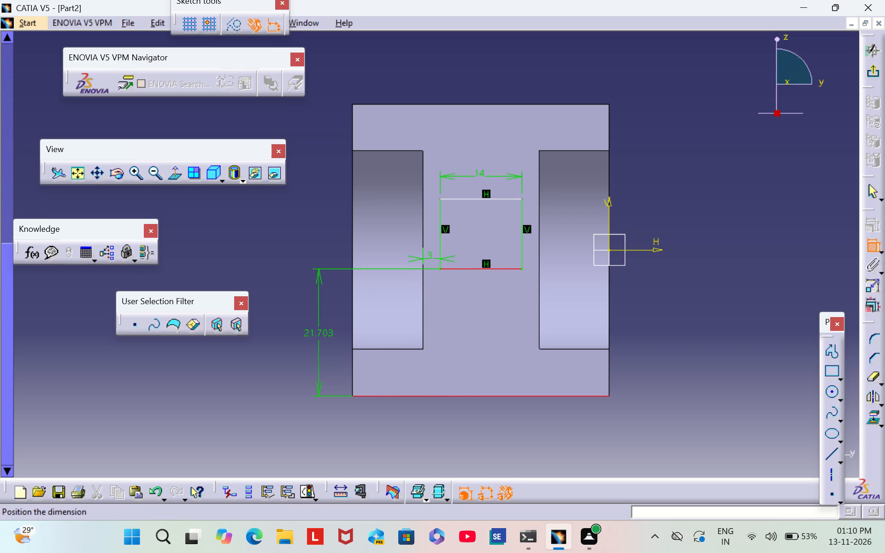
{"action": "left_click", "coordinate": [310, 336]}
{"action": "double_click", "coordinate": [308, 335]}
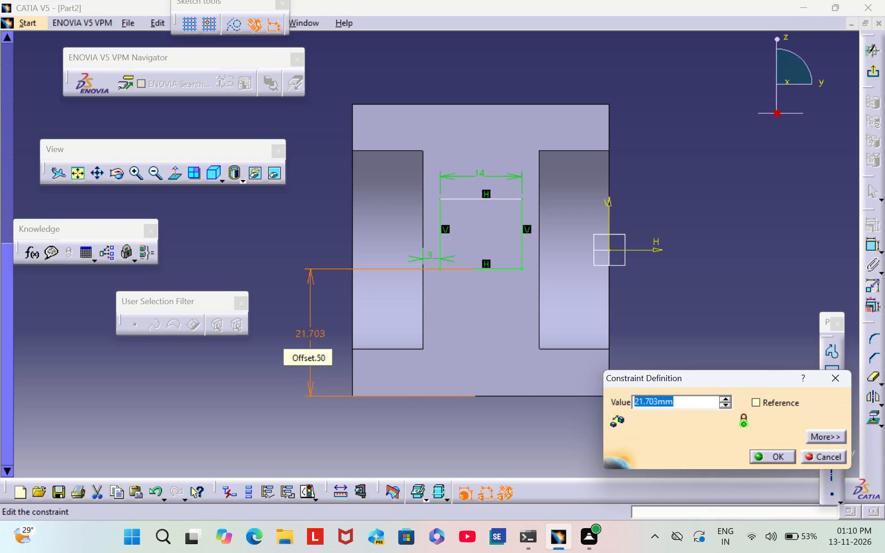
{"action": "key", "text": "BackSpace"}
{"action": "key", "text": "1"}
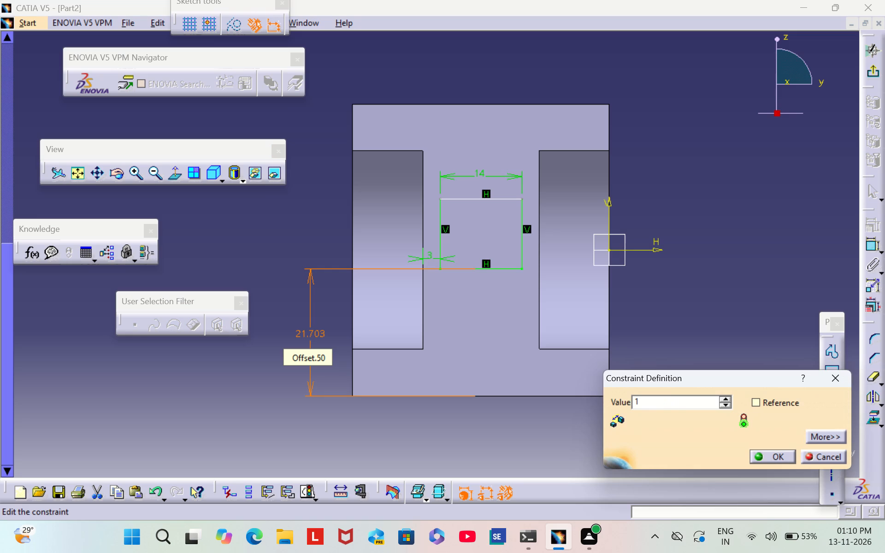
{"action": "key", "text": "6"}
{"action": "key", "text": "Return"}
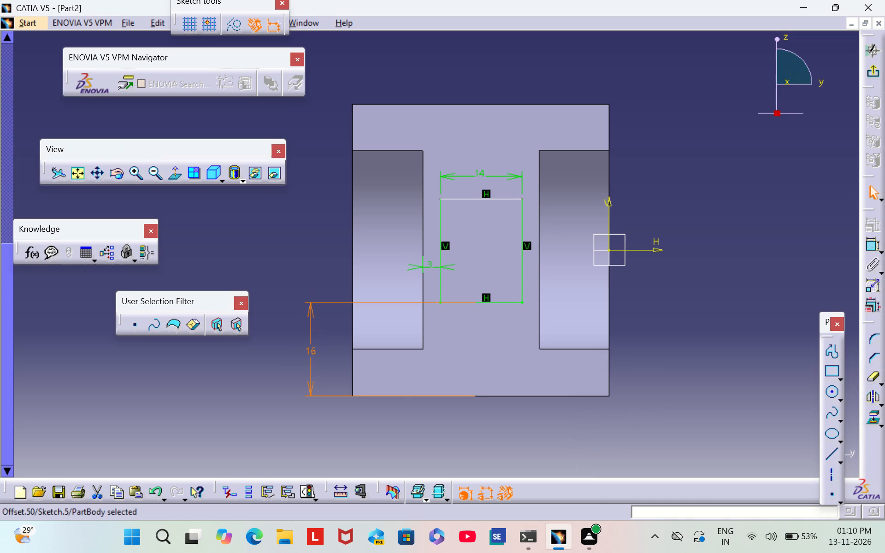
{"action": "left_click", "coordinate": [305, 235]}
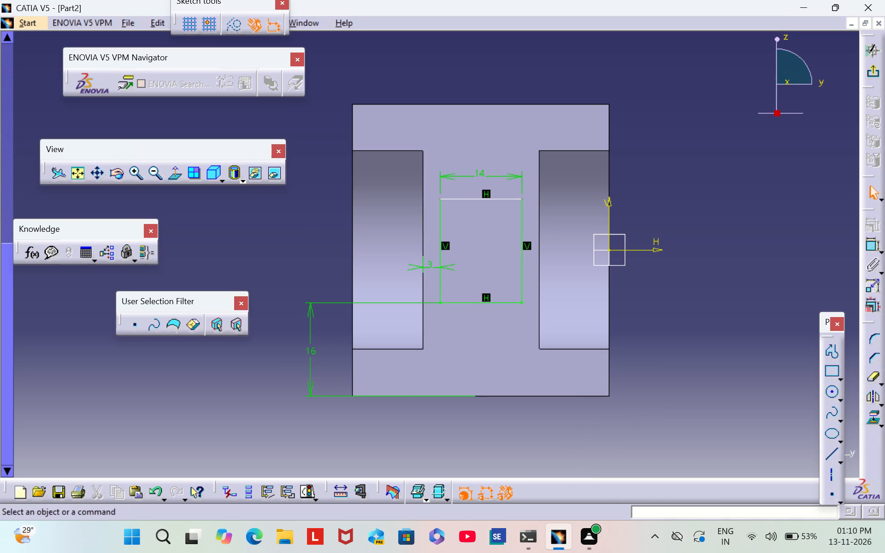
Dimension the rectangle's height as 18 mm and exit the sketch.
{"action": "left_click", "coordinate": [868, 242]}
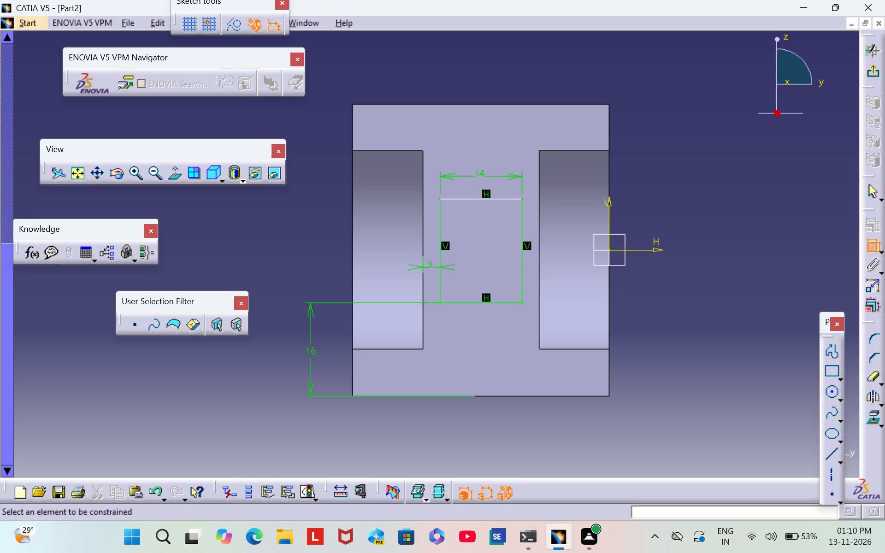
{"action": "left_click", "coordinate": [520, 257]}
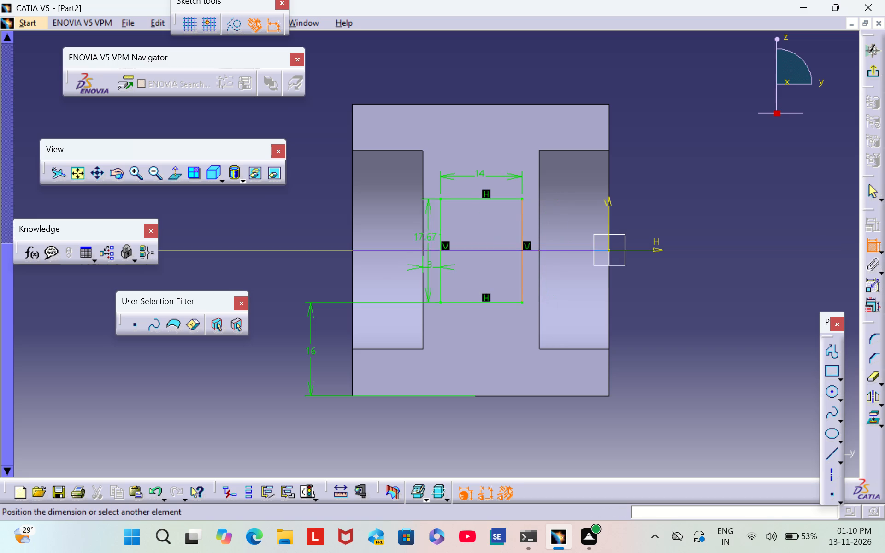
{"action": "left_click", "coordinate": [296, 248]}
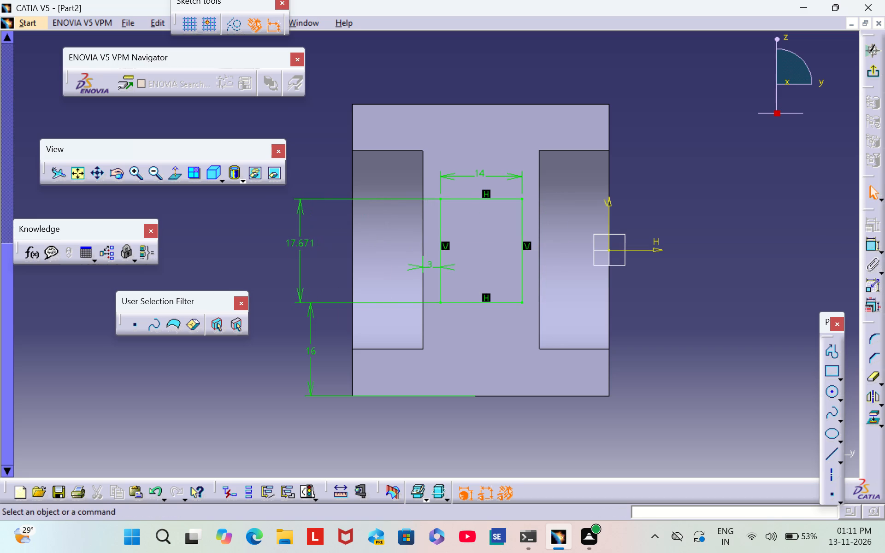
{"action": "double_click", "coordinate": [298, 243]}
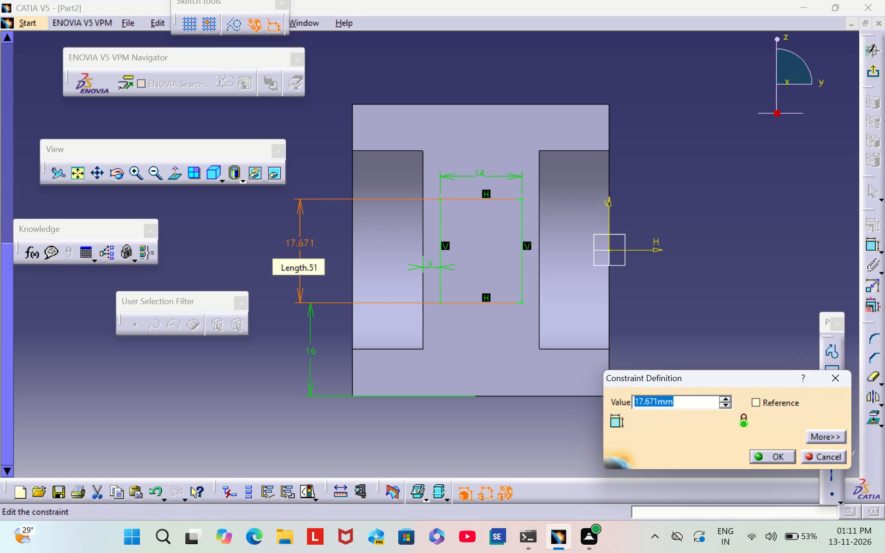
{"action": "key", "text": "BackSpace"}
{"action": "key", "text": "1"}
{"action": "key", "text": "8"}
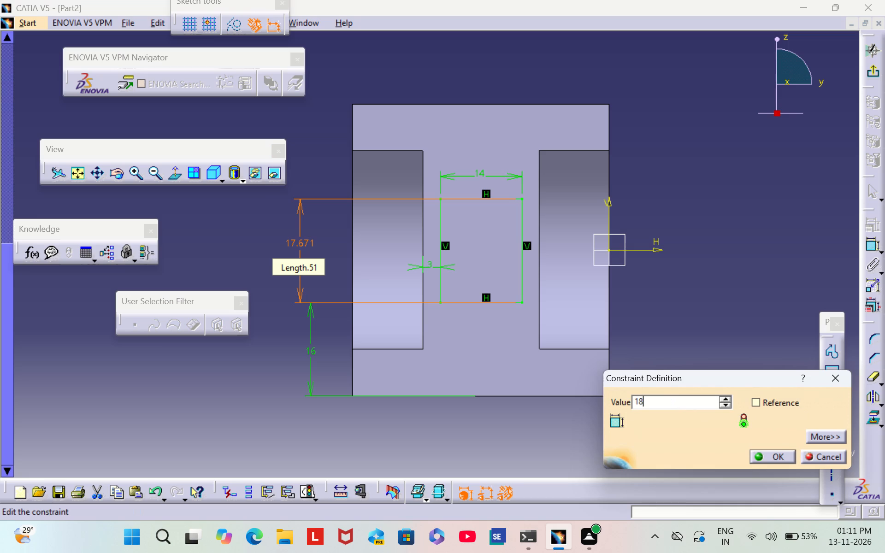
{"action": "key", "text": "Return"}
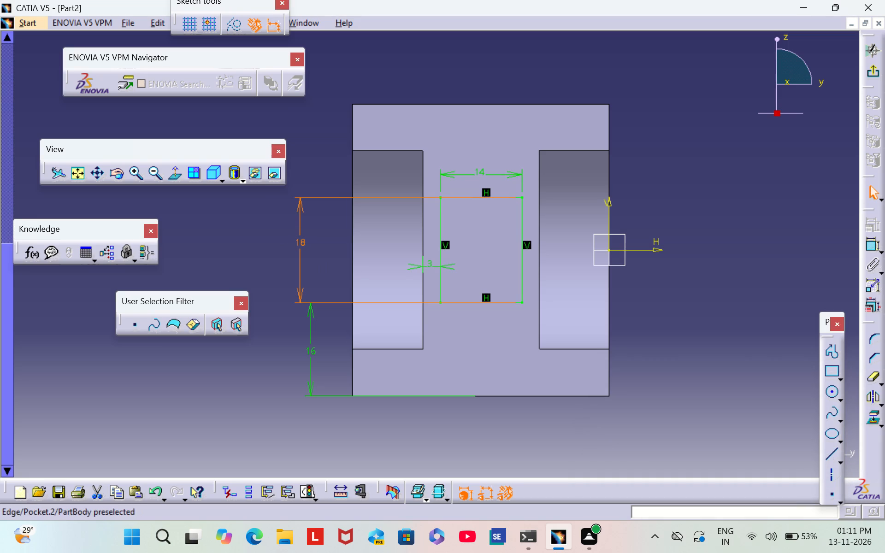
{"action": "left_click", "coordinate": [317, 162]}
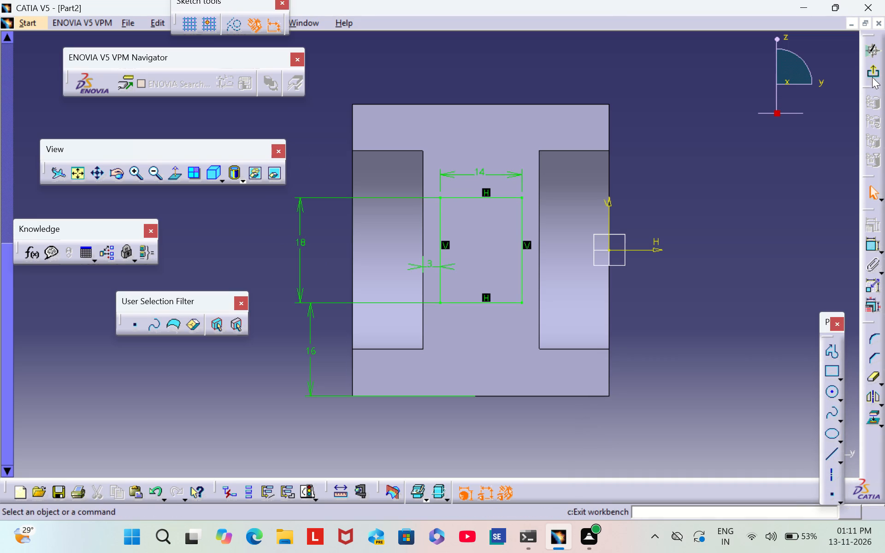
{"action": "left_click", "coordinate": [871, 73]}
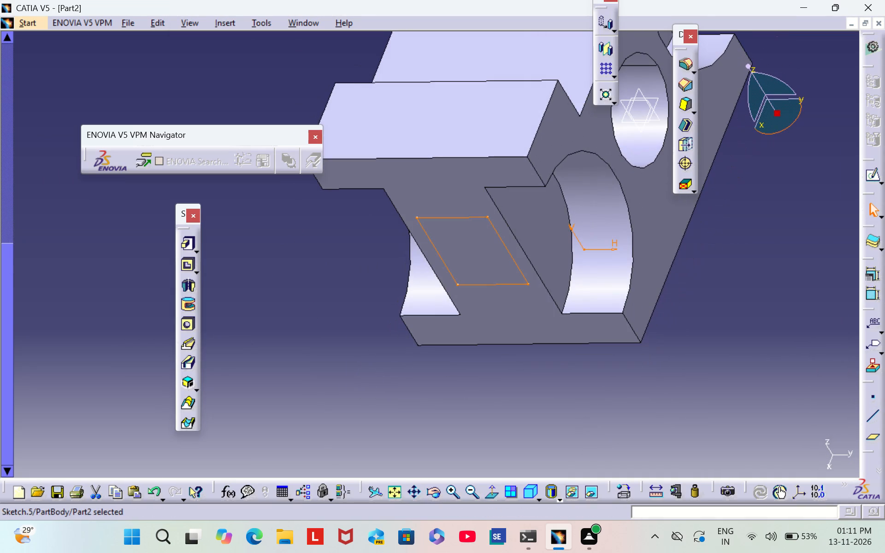
Cut the 14 by 18 mm rectangle through the block with a Pocket of type Up to last and 0 mm offset.
{"action": "middle_click_drag", "start_coordinate": [755, 192], "coordinate": [619, 273]}
{"action": "scroll", "coordinate": [751, 192], "scroll_direction": "down", "scroll_amount": 2}
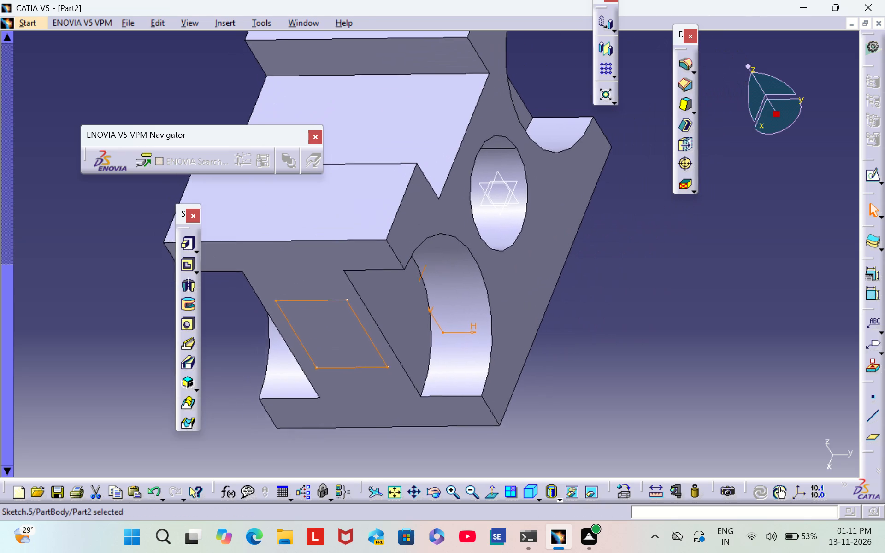
{"action": "middle_click_drag", "start_coordinate": [619, 273], "coordinate": [622, 271]}
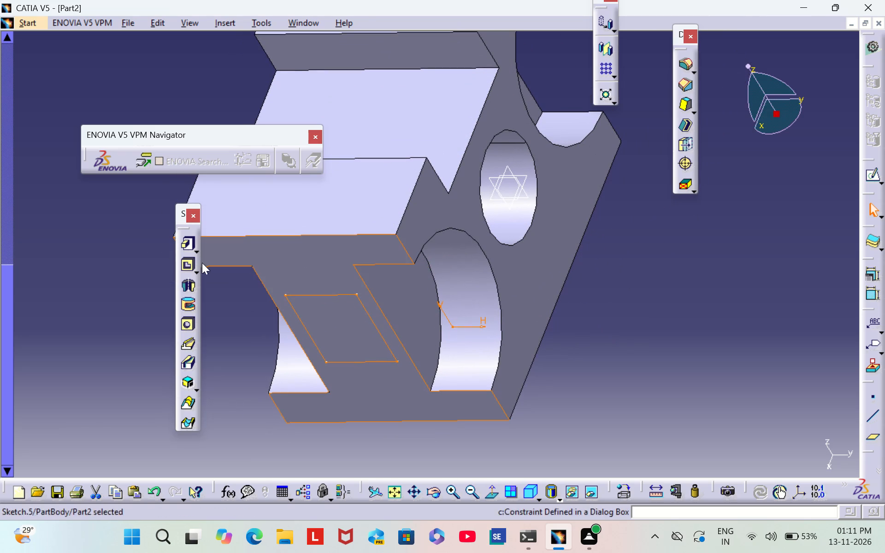
{"action": "left_click", "coordinate": [189, 265]}
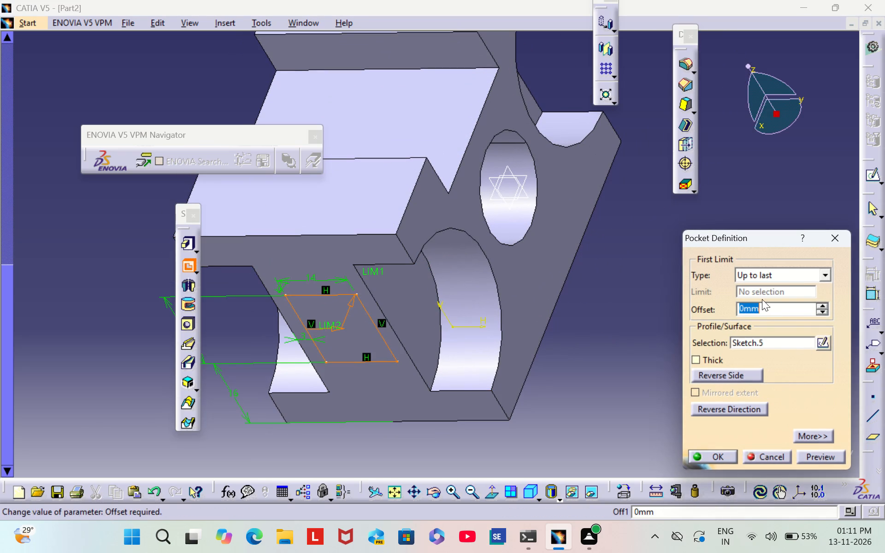
{"action": "left_click", "coordinate": [720, 453]}
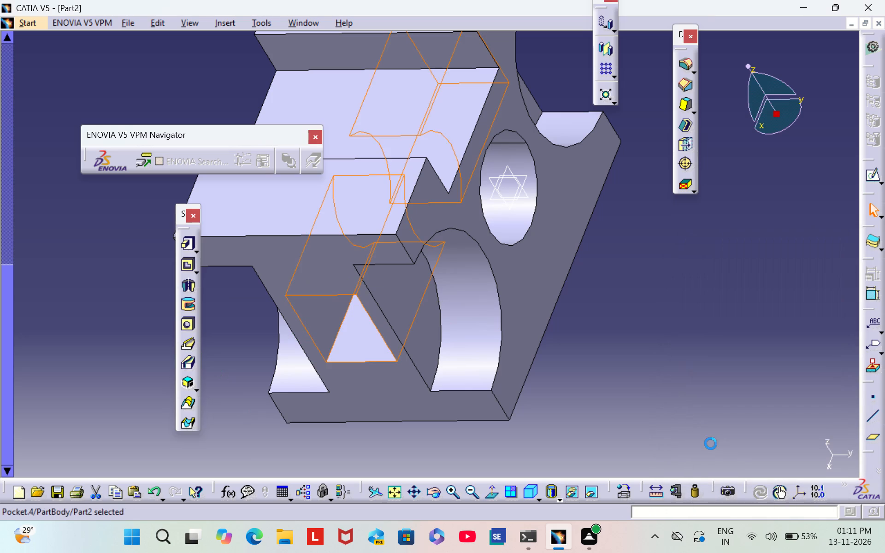
{"action": "left_click", "coordinate": [661, 354]}
Examine the block with its new rectangular cut from several sides, ending with the whole part in isometric view.
{"action": "scroll", "coordinate": [106, 289], "scroll_direction": "down", "scroll_amount": 1}
{"action": "middle_click_drag", "start_coordinate": [106, 289], "coordinate": [107, 288]}
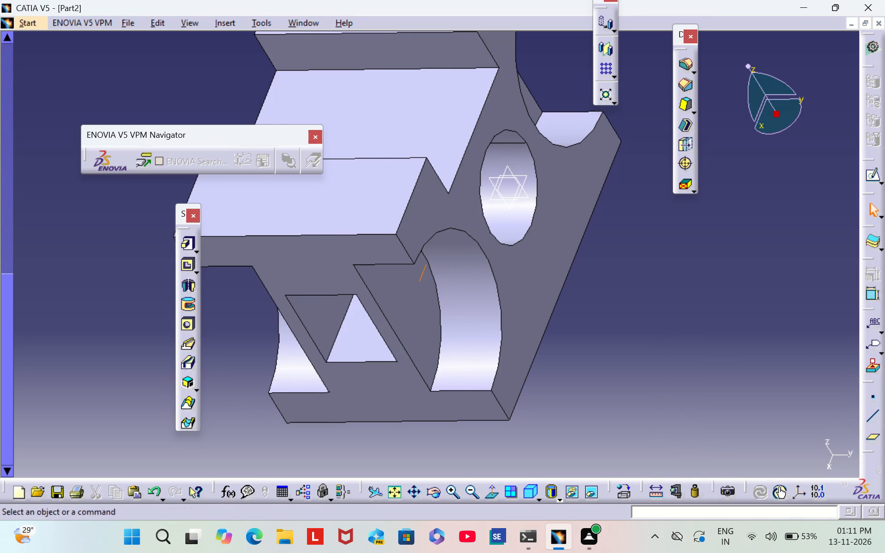
{"action": "middle_click_drag", "start_coordinate": [107, 288], "coordinate": [680, 328]}
{"action": "right_click_drag", "start_coordinate": [118, 284], "coordinate": [680, 328]}
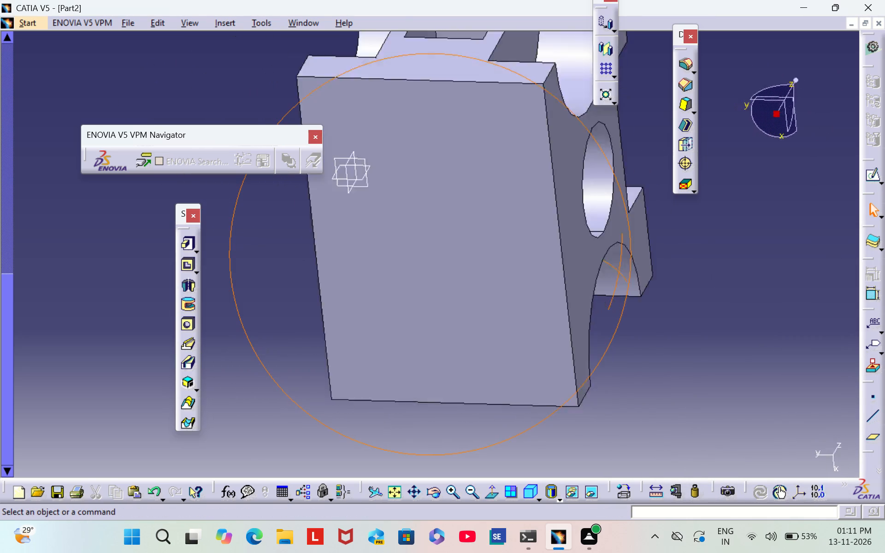
{"action": "middle_click_drag", "start_coordinate": [680, 328], "coordinate": [884, 552]}
{"action": "right_click_drag", "start_coordinate": [680, 328], "coordinate": [884, 552]}
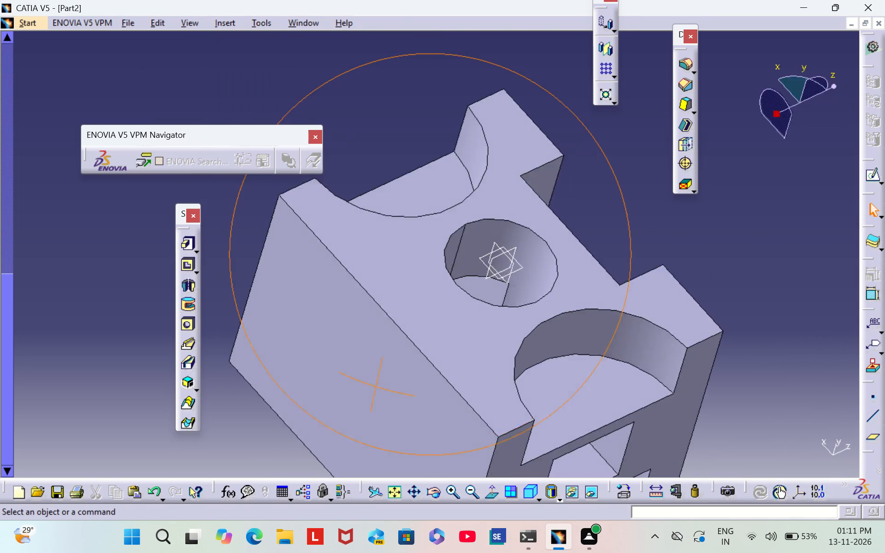
{"action": "middle_click_drag", "start_coordinate": [884, 552], "coordinate": [666, 117]}
{"action": "right_click_drag", "start_coordinate": [884, 552], "coordinate": [666, 117]}
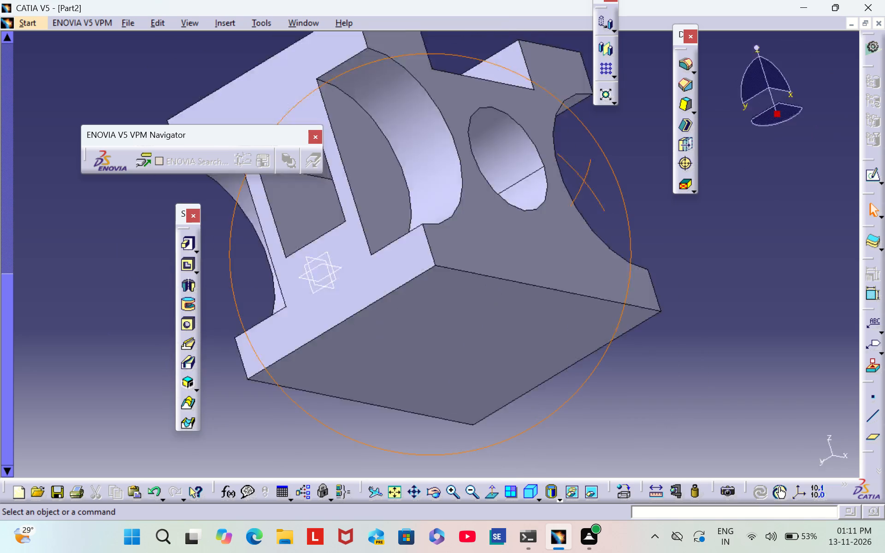
{"action": "right_click_drag", "start_coordinate": [666, 117], "coordinate": [884, 131]}
{"action": "middle_click_drag", "start_coordinate": [666, 117], "coordinate": [884, 131]}
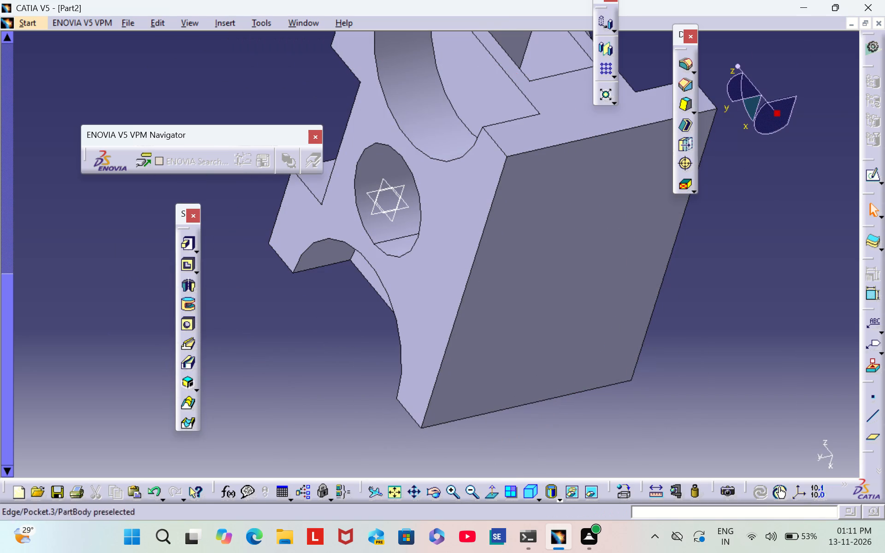
{"action": "left_click", "coordinate": [532, 495]}
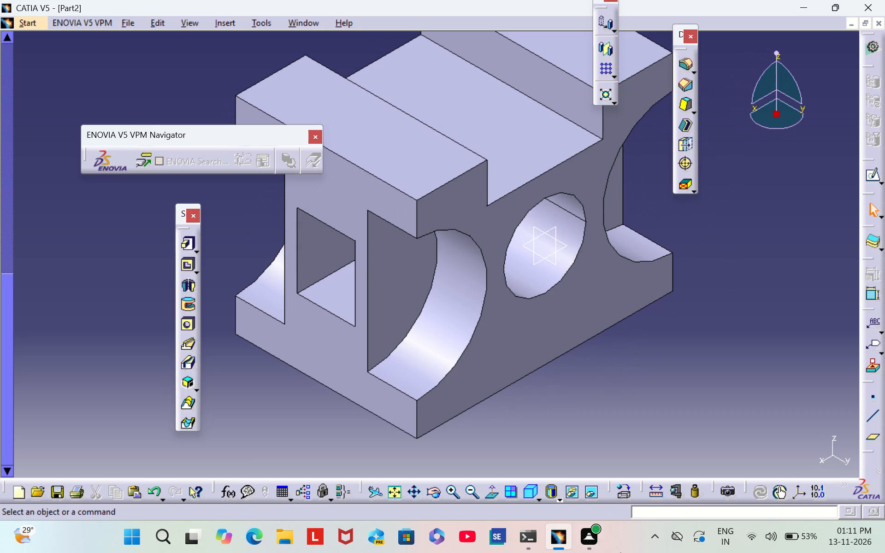
{"action": "left_click", "coordinate": [478, 489]}
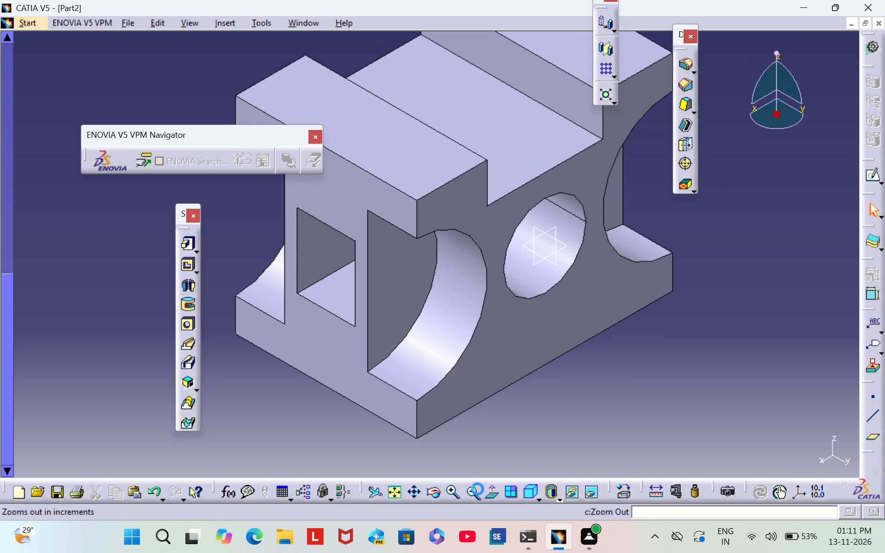
{"action": "left_click", "coordinate": [452, 493]}
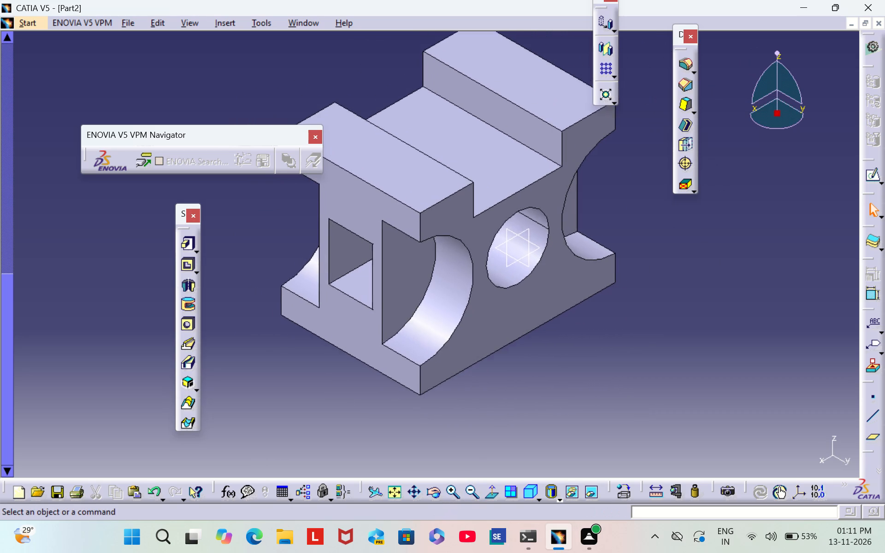
{"action": "left_click", "coordinate": [467, 486]}
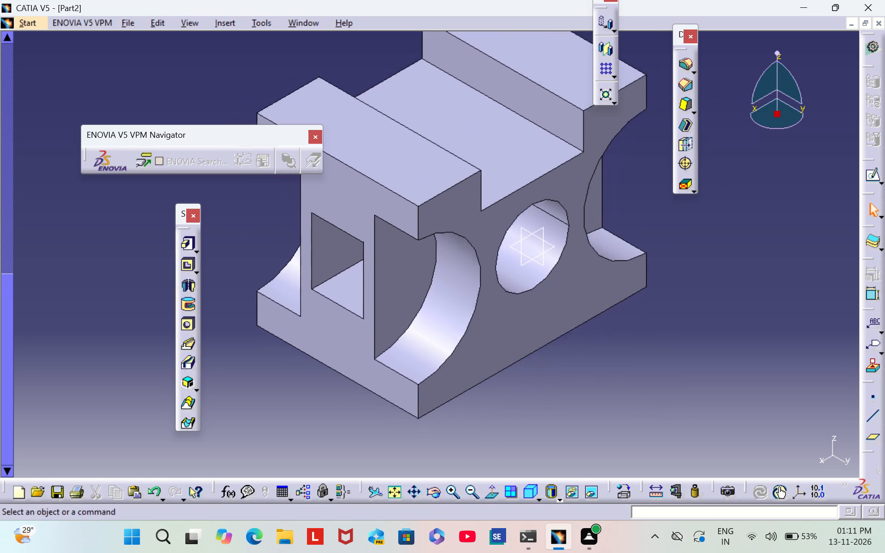
{"action": "scroll", "coordinate": [684, 265], "scroll_direction": "down", "scroll_amount": 2}
{"action": "middle_click_drag", "start_coordinate": [685, 263], "coordinate": [658, 279]}
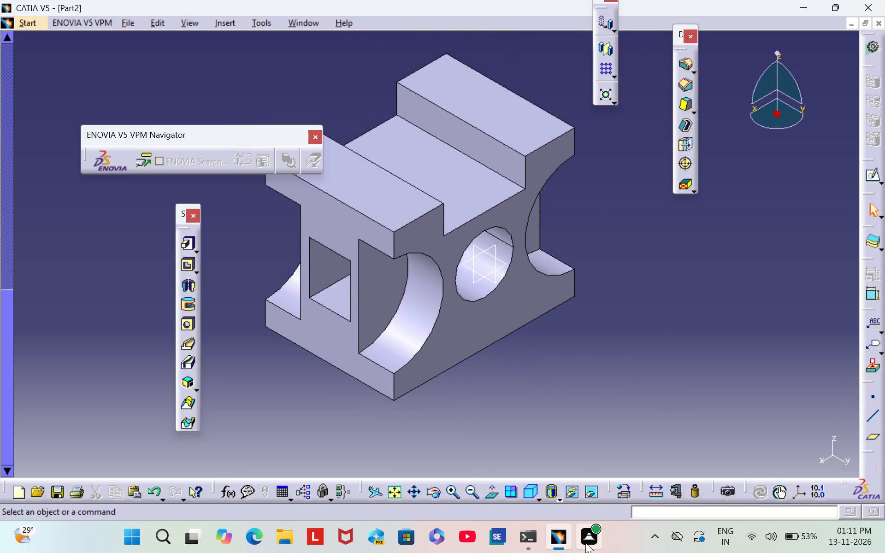
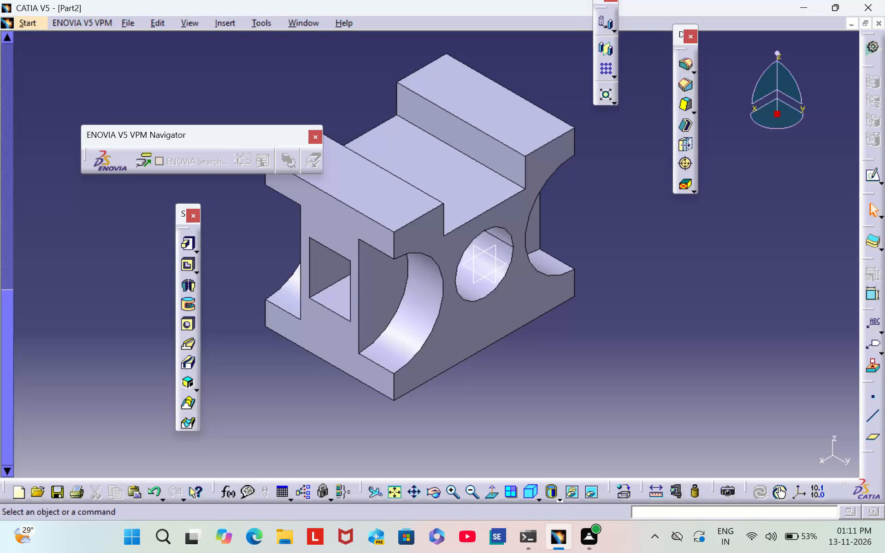
Colour the floor face of the block's top notch dark red.
{"action": "right_click", "coordinate": [464, 180]}
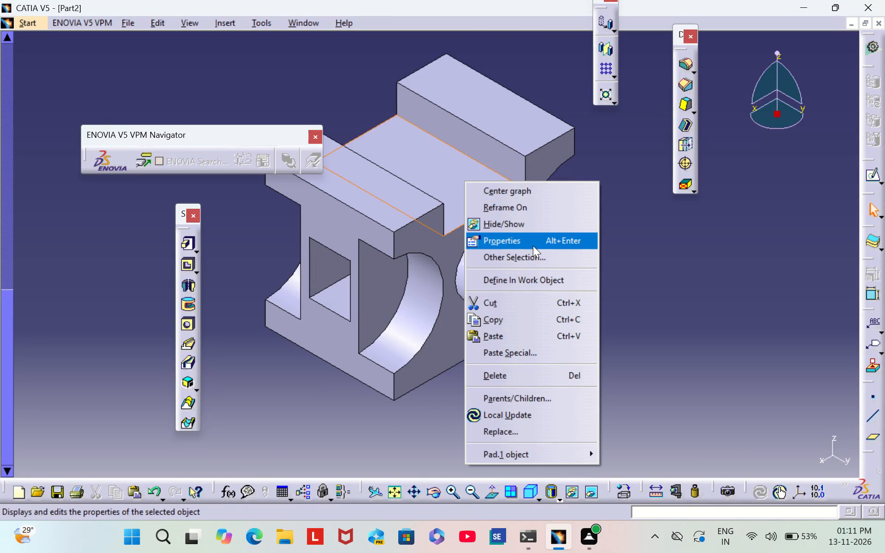
{"action": "left_click_drag", "start_coordinate": [533, 246], "coordinate": [534, 240]}
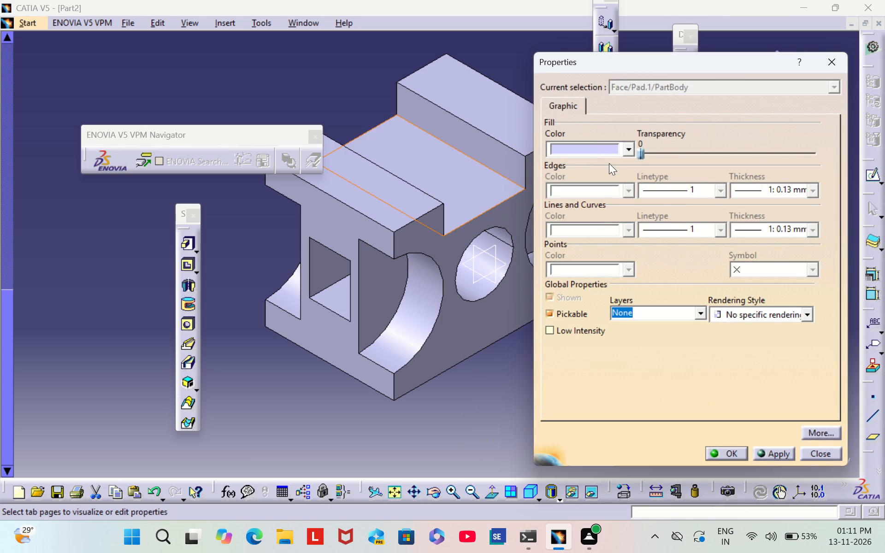
{"action": "left_click", "coordinate": [607, 151]}
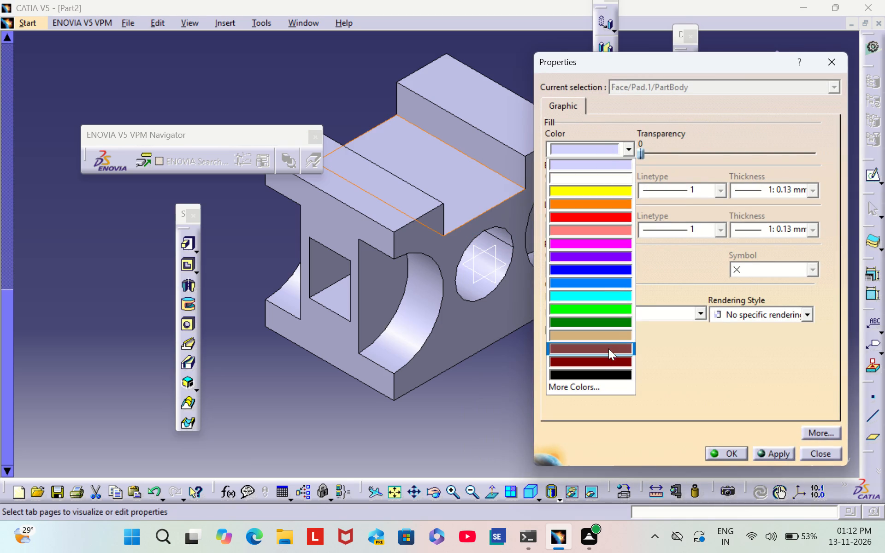
{"action": "left_click", "coordinate": [608, 359]}
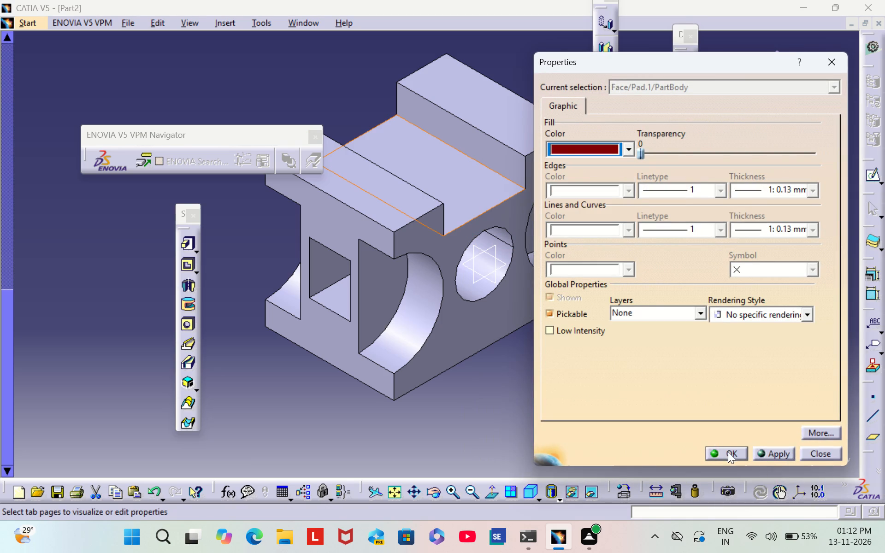
{"action": "left_click", "coordinate": [728, 452]}
{"action": "left_click", "coordinate": [696, 376]}
Colour the rear top face, on the far side of the notch, dark red.
{"action": "right_click", "coordinate": [517, 118]}
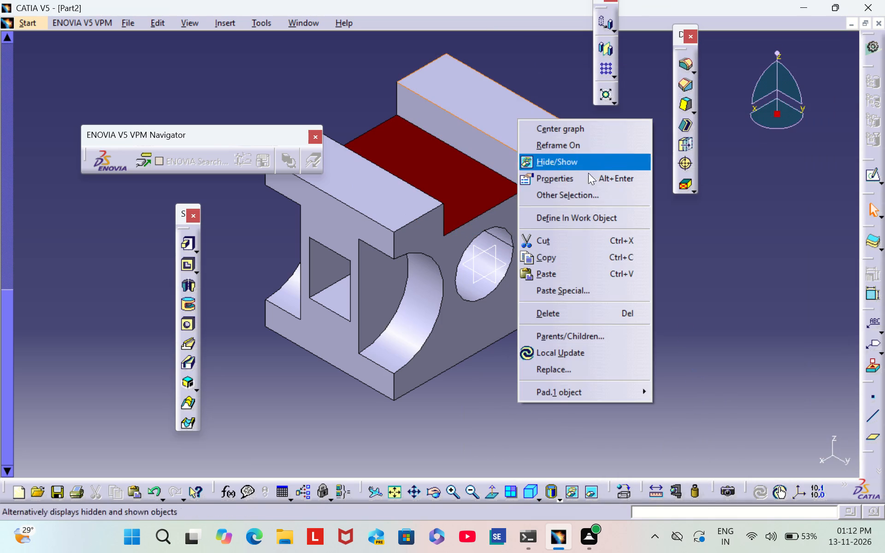
{"action": "left_click", "coordinate": [606, 180]}
{"action": "left_click", "coordinate": [616, 153]}
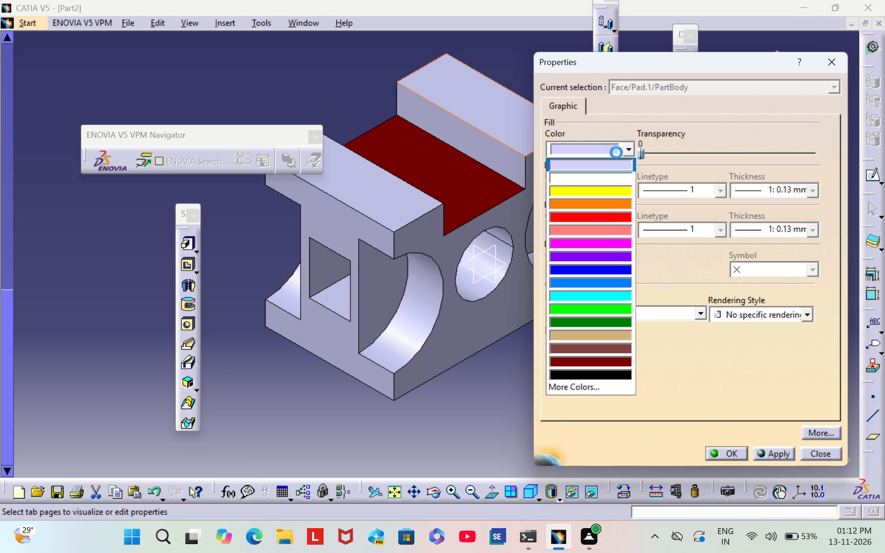
{"action": "left_click", "coordinate": [625, 362]}
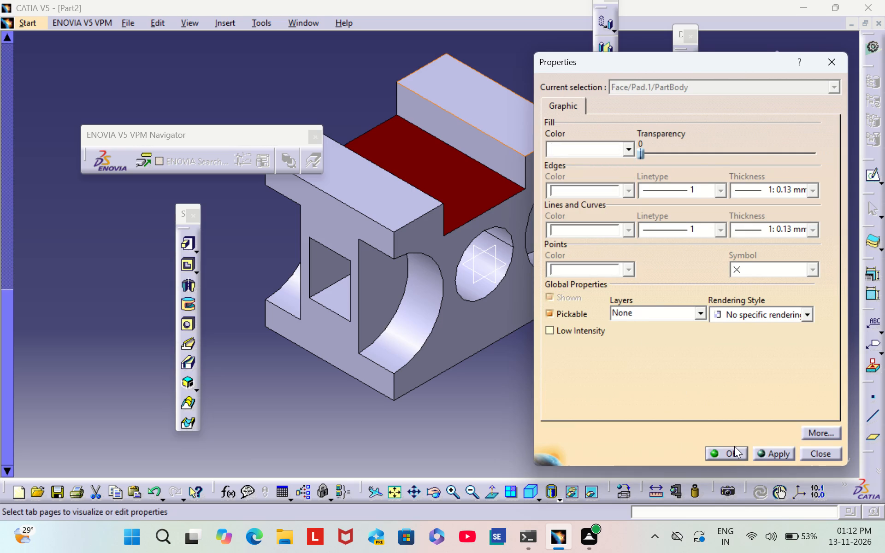
{"action": "left_click", "coordinate": [734, 446]}
{"action": "left_click", "coordinate": [599, 314]}
Colour the notch's vertical wall below the rear top face dark red.
{"action": "right_click", "coordinate": [440, 124]}
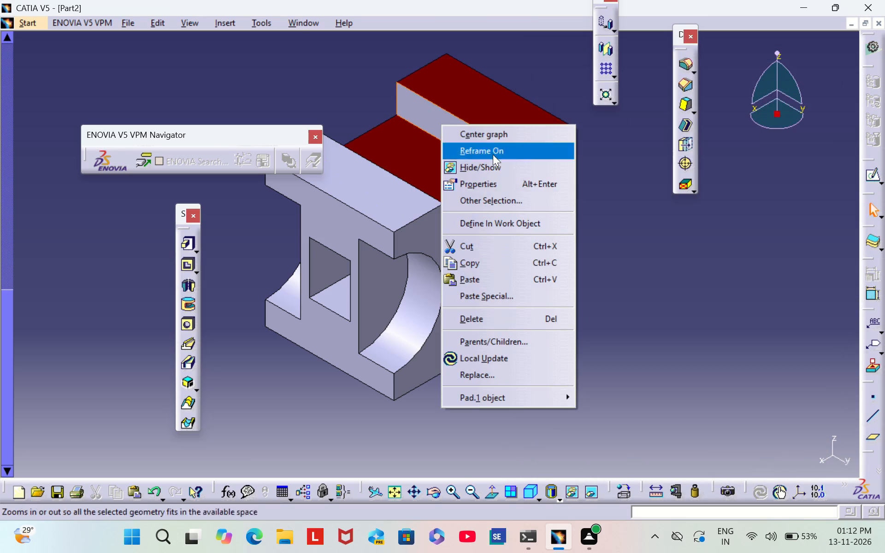
{"action": "left_click", "coordinate": [529, 185]}
{"action": "left_click", "coordinate": [599, 149]}
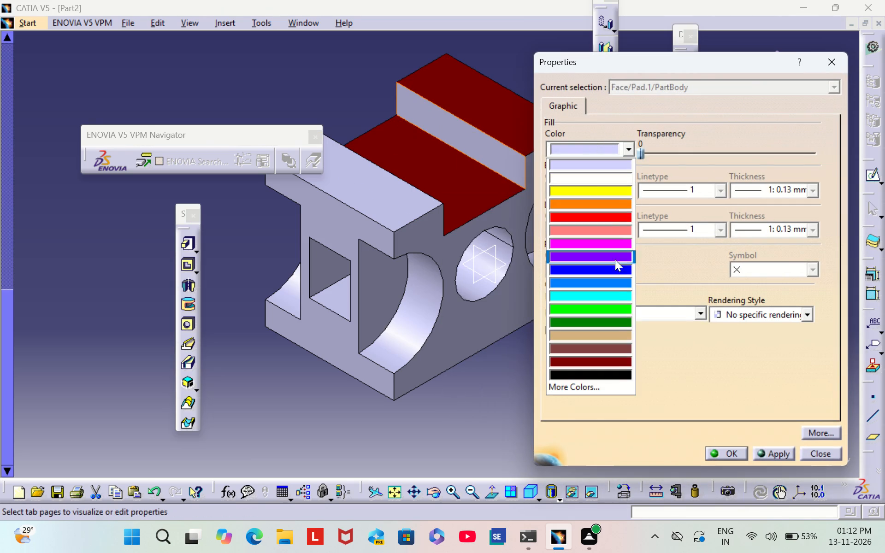
{"action": "left_click", "coordinate": [623, 363]}
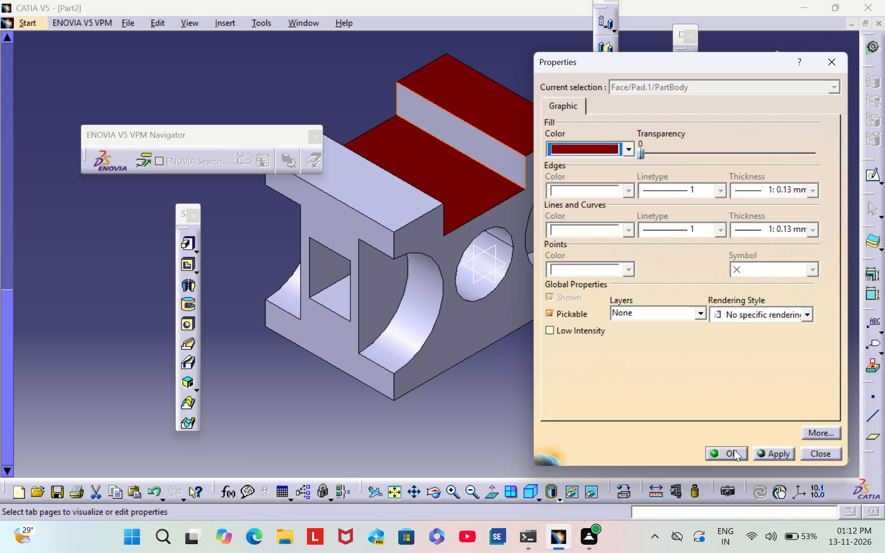
{"action": "left_click", "coordinate": [734, 449]}
{"action": "left_click", "coordinate": [709, 373]}
Colour the front top face, on the near side of the notch, dark red.
{"action": "right_click", "coordinate": [370, 182]}
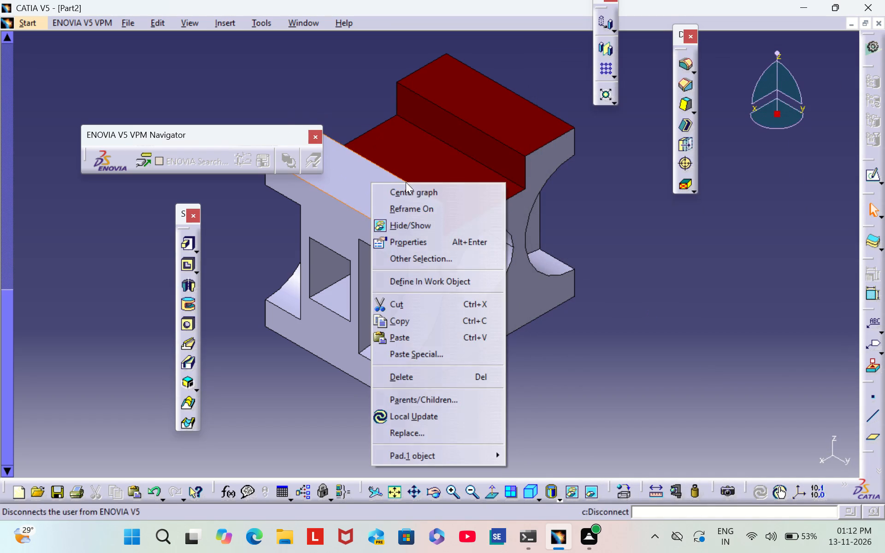
{"action": "left_click", "coordinate": [428, 242]}
{"action": "left_click", "coordinate": [601, 146]}
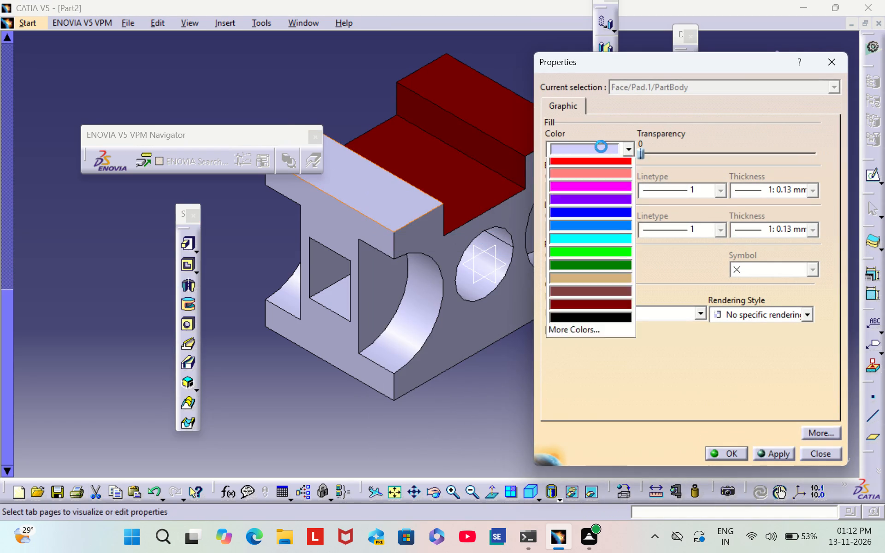
{"action": "left_click", "coordinate": [619, 360]}
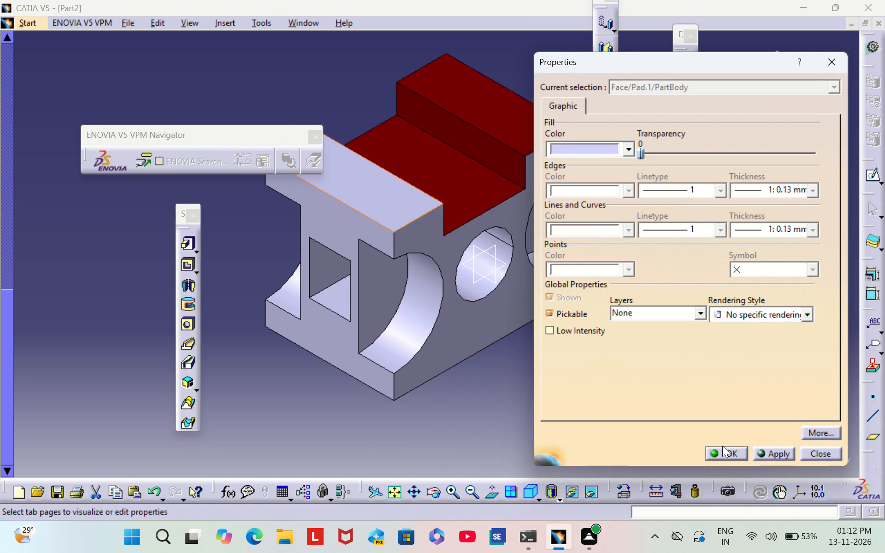
{"action": "left_click", "coordinate": [722, 446]}
{"action": "left_click", "coordinate": [723, 451]}
{"action": "left_click", "coordinate": [698, 338]}
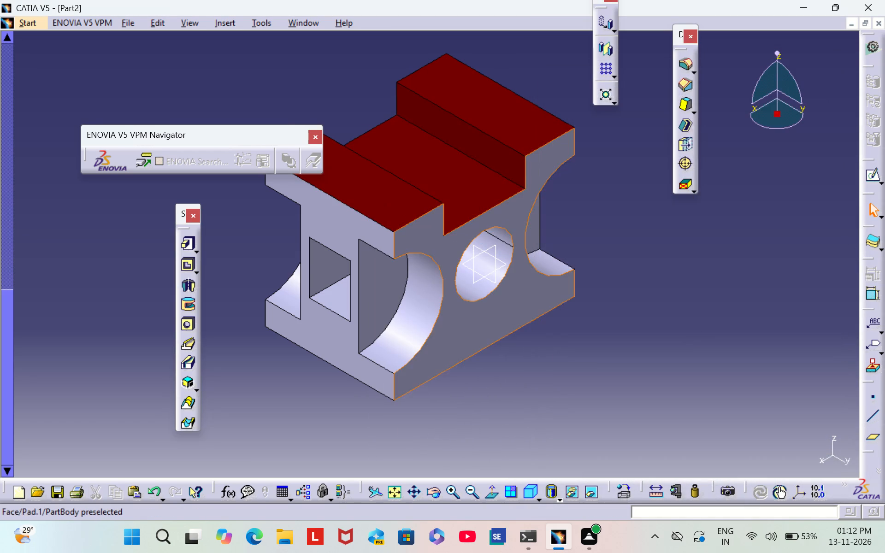
Colour the visible end face containing the round through hole dark red.
{"action": "right_click", "coordinate": [511, 221]}
{"action": "left_click", "coordinate": [559, 283]}
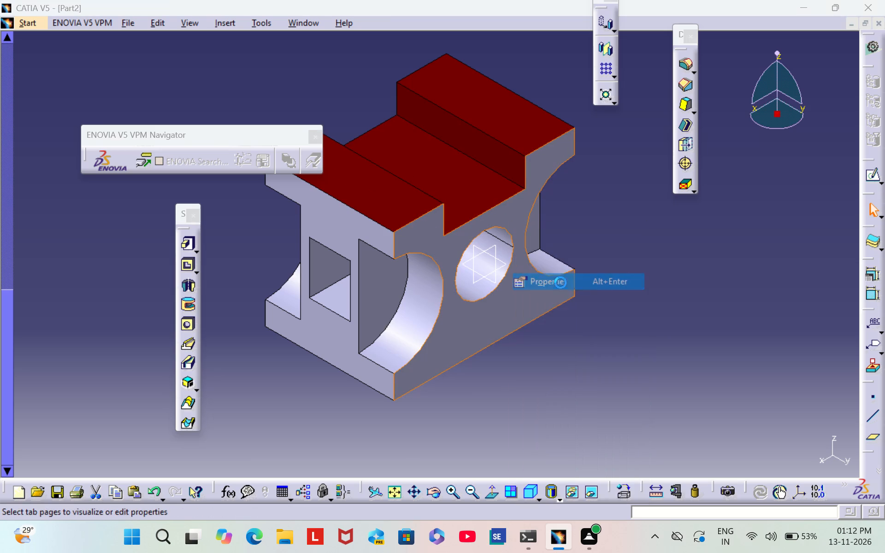
{"action": "left_click", "coordinate": [608, 153]}
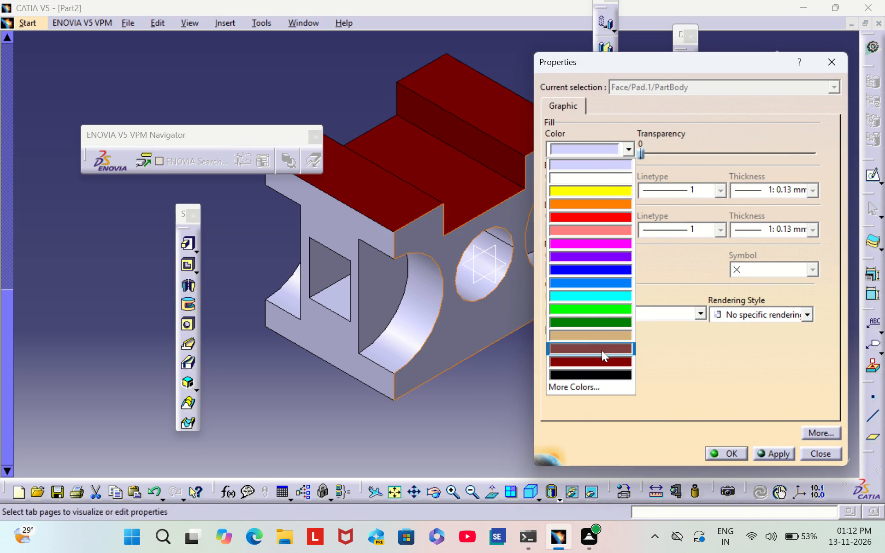
{"action": "left_click", "coordinate": [603, 359]}
{"action": "left_click", "coordinate": [721, 454]}
{"action": "left_click", "coordinate": [681, 318]}
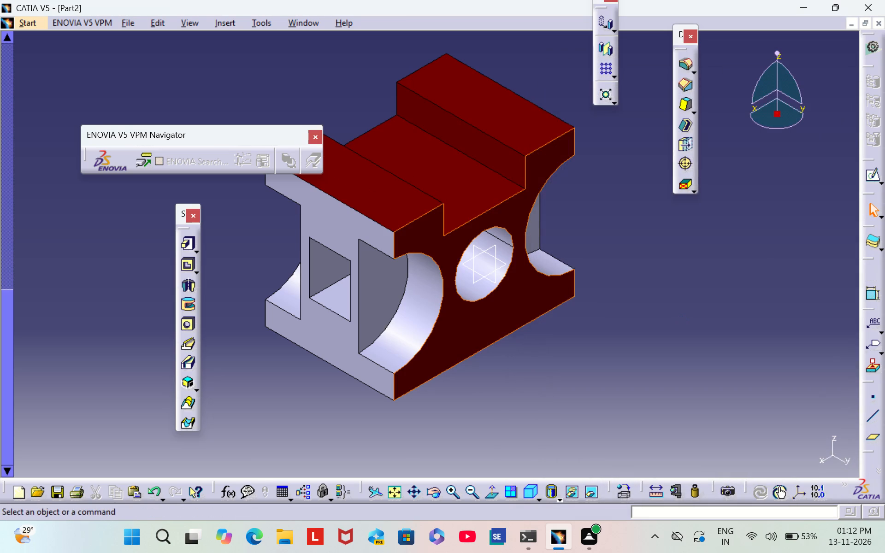
Colour the opposite end face around the round hole and side pockets dark red.
{"action": "scroll", "coordinate": [254, 364], "scroll_direction": "down", "scroll_amount": 2}
{"action": "middle_click_drag", "start_coordinate": [254, 363], "coordinate": [508, 382]}
{"action": "right_click_drag", "start_coordinate": [254, 363], "coordinate": [508, 382]}
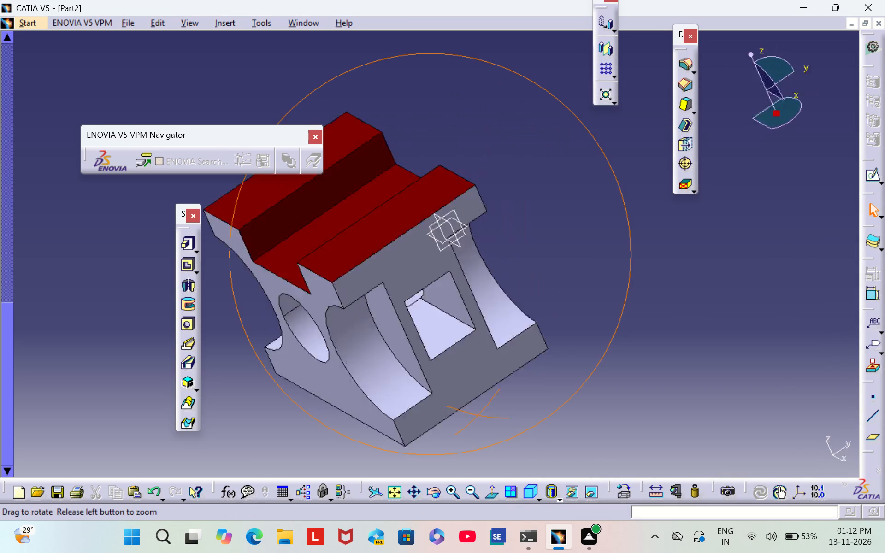
{"action": "right_click_drag", "start_coordinate": [508, 382], "coordinate": [659, 310]}
{"action": "middle_click_drag", "start_coordinate": [508, 382], "coordinate": [659, 310]}
{"action": "middle_click_drag", "start_coordinate": [621, 365], "coordinate": [597, 333]}
{"action": "right_click_drag", "start_coordinate": [606, 344], "coordinate": [597, 333]}
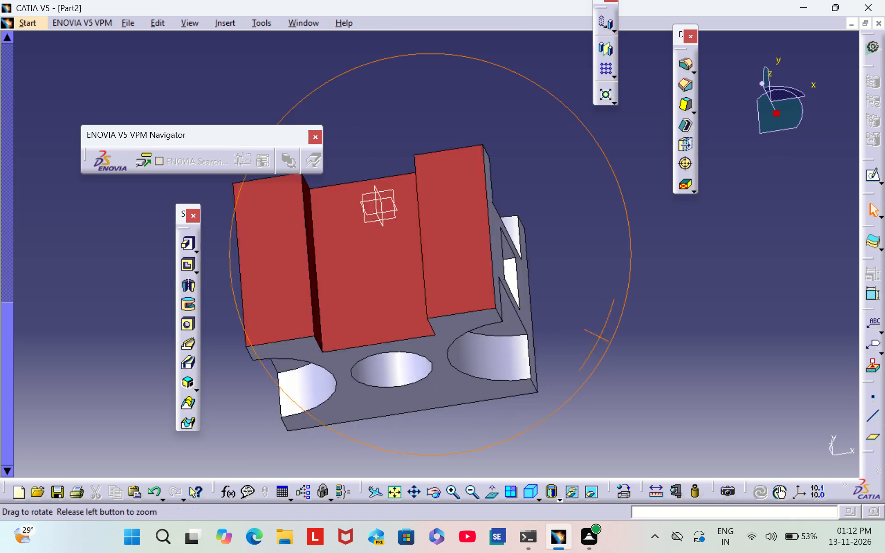
{"action": "right_click_drag", "start_coordinate": [597, 333], "coordinate": [555, 137]}
{"action": "middle_click_drag", "start_coordinate": [597, 333], "coordinate": [555, 137]}
{"action": "right_click", "coordinate": [525, 318]}
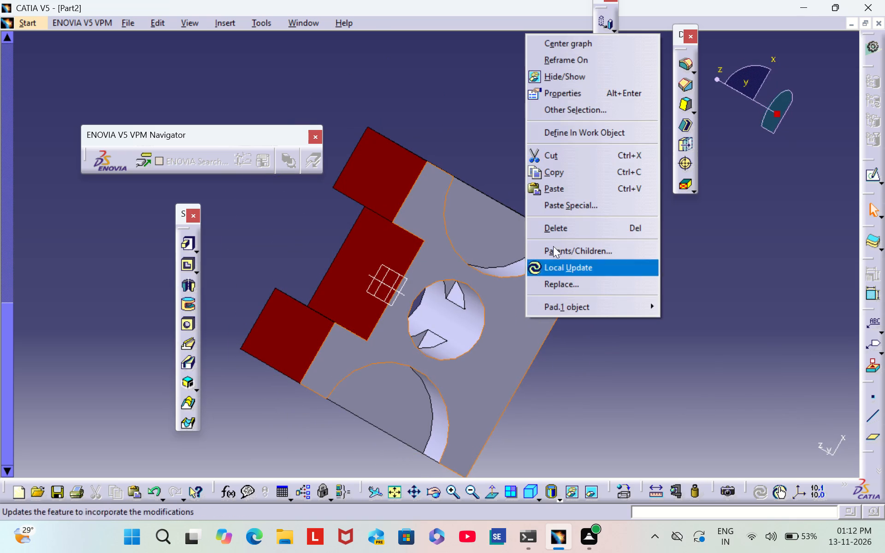
{"action": "left_click", "coordinate": [544, 97]}
{"action": "left_click", "coordinate": [609, 152]}
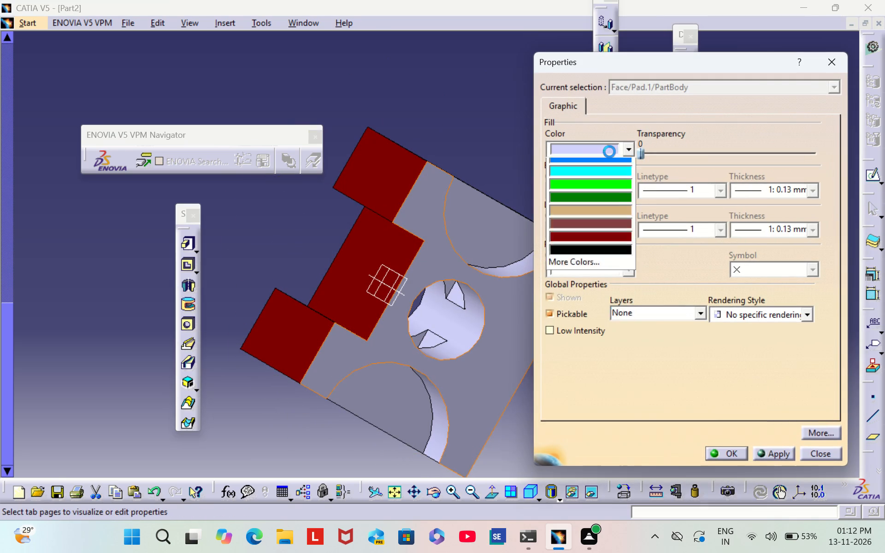
{"action": "left_click", "coordinate": [604, 356]}
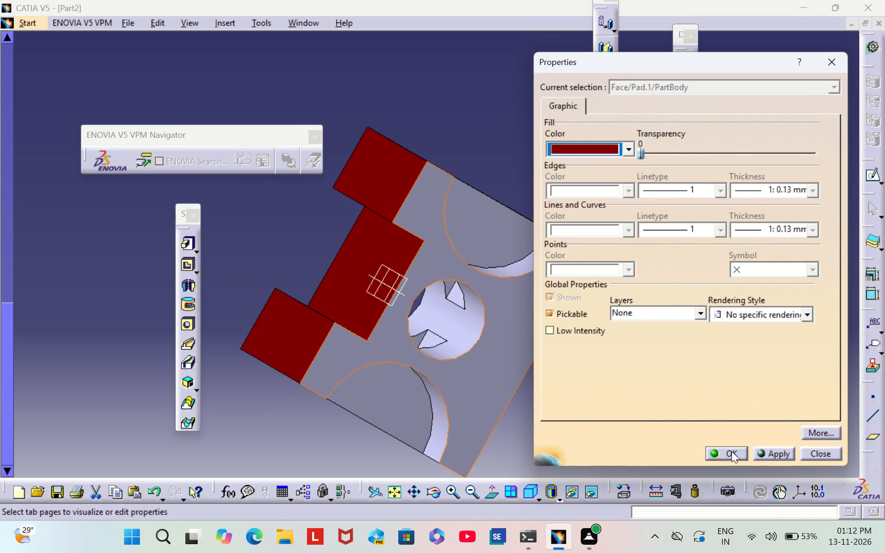
{"action": "left_click", "coordinate": [732, 451]}
{"action": "left_click", "coordinate": [643, 297]}
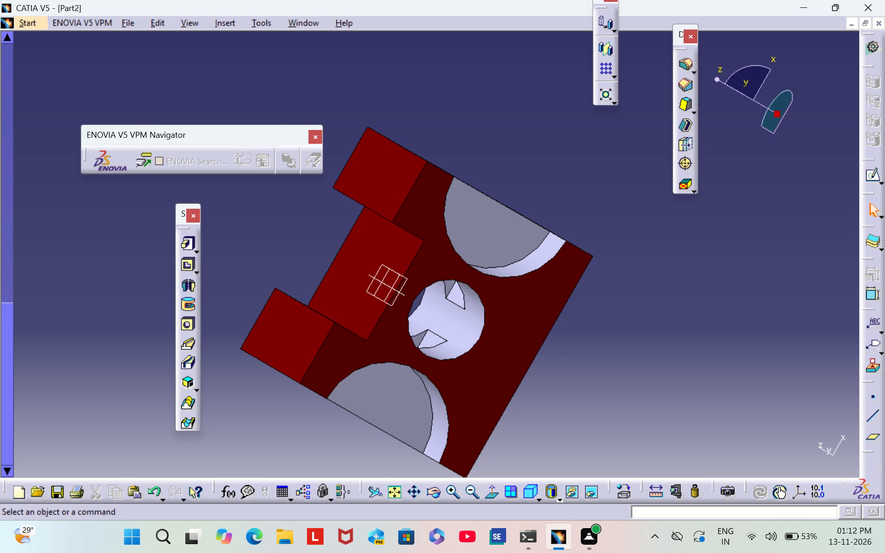
Colour one outer side face surrounding the rectangular opening dark red.
{"action": "middle_click_drag", "start_coordinate": [301, 401], "coordinate": [578, 269]}
{"action": "scroll", "coordinate": [301, 401], "scroll_direction": "down", "scroll_amount": 1}
{"action": "right_click_drag", "start_coordinate": [302, 400], "coordinate": [572, 272]}
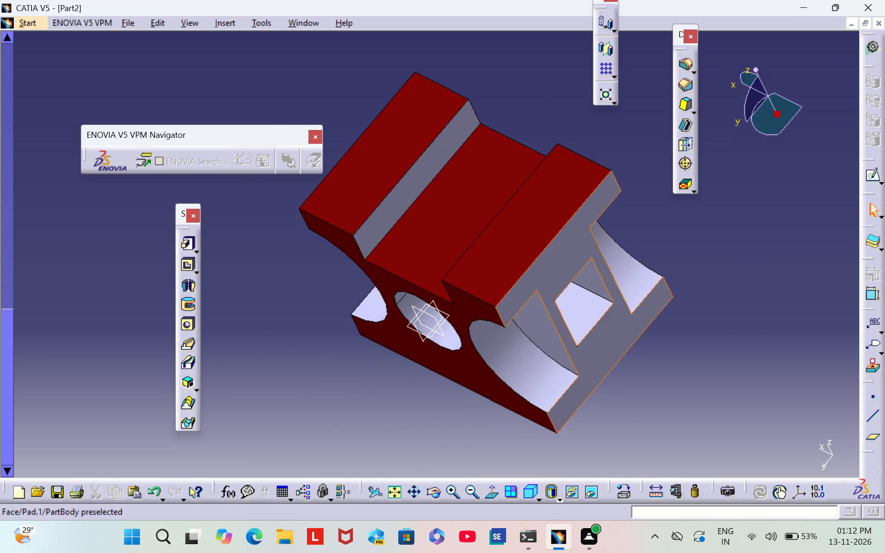
{"action": "right_click", "coordinate": [566, 268]}
{"action": "left_click", "coordinate": [619, 295]}
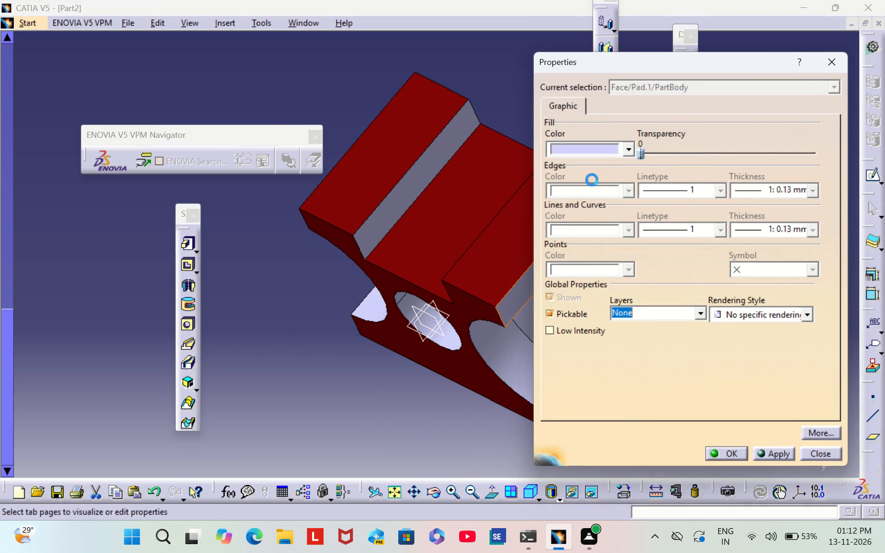
{"action": "left_click", "coordinate": [595, 146]}
{"action": "left_click", "coordinate": [622, 361]}
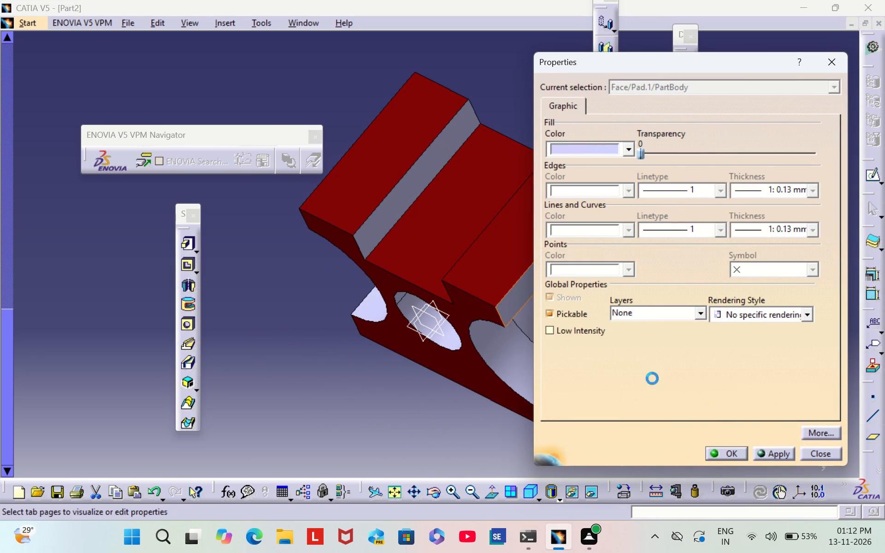
{"action": "left_click", "coordinate": [730, 455]}
{"action": "left_click", "coordinate": [710, 365]}
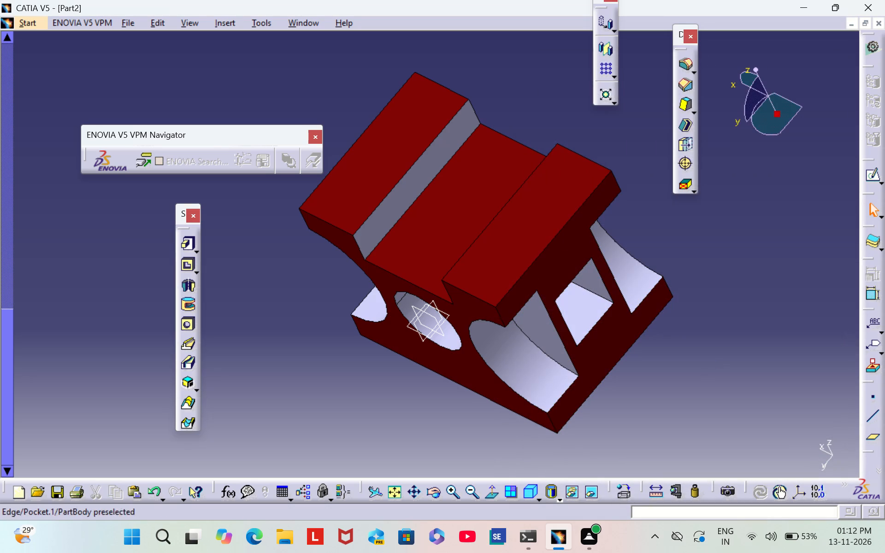
Colour the remaining uncoloured vertical wall of the top notch dark red.
{"action": "scroll", "coordinate": [368, 404], "scroll_direction": "down", "scroll_amount": 1}
{"action": "middle_click_drag", "start_coordinate": [368, 404], "coordinate": [497, 358]}
{"action": "right_click_drag", "start_coordinate": [368, 403], "coordinate": [497, 358]}
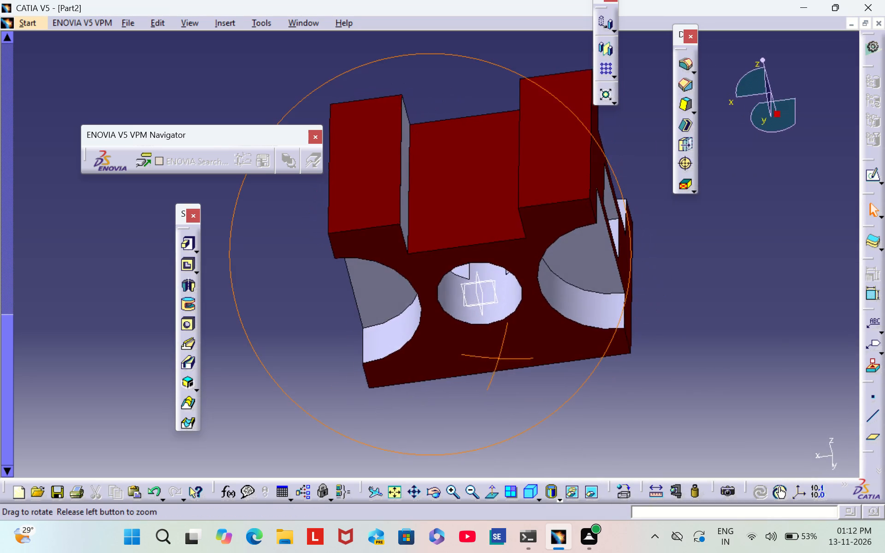
{"action": "middle_click_drag", "start_coordinate": [497, 358], "coordinate": [359, 328]}
{"action": "right_click_drag", "start_coordinate": [497, 358], "coordinate": [359, 328]}
{"action": "right_click", "coordinate": [368, 188]}
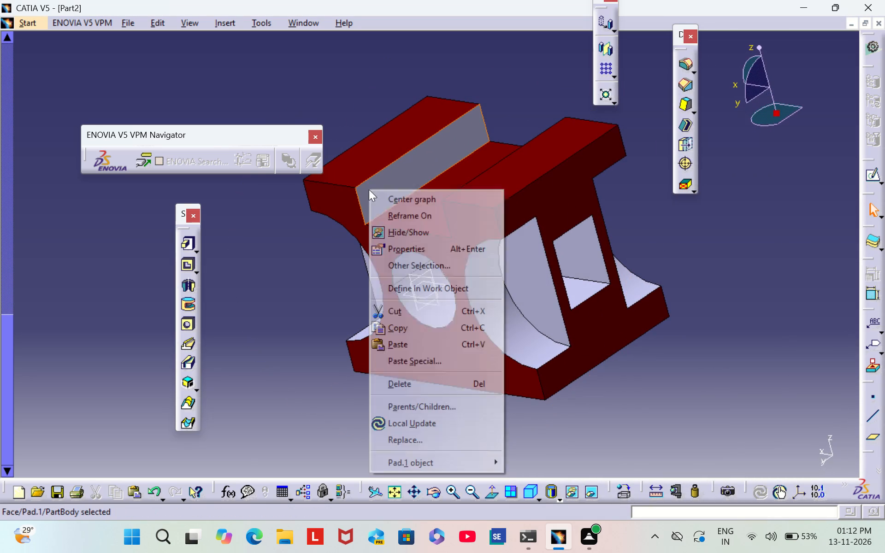
{"action": "left_click", "coordinate": [425, 254]}
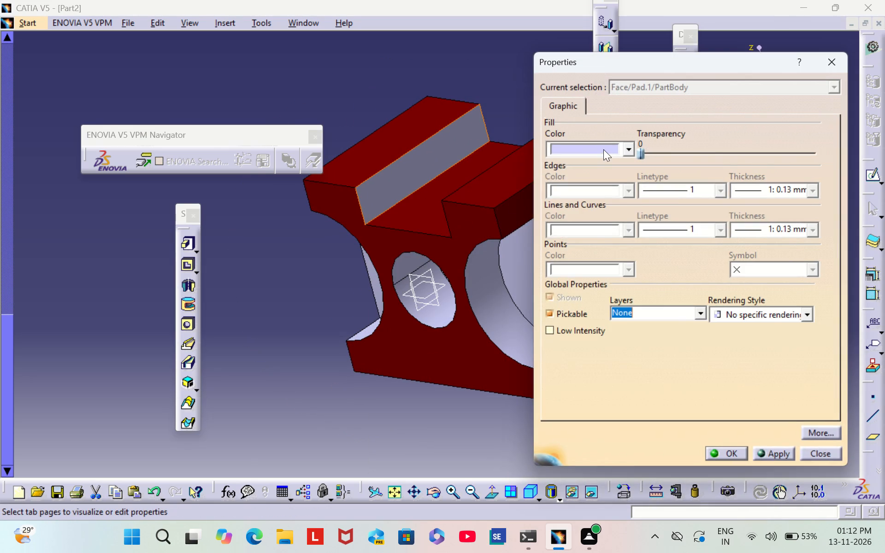
{"action": "left_click", "coordinate": [603, 149]}
{"action": "left_click", "coordinate": [629, 363]}
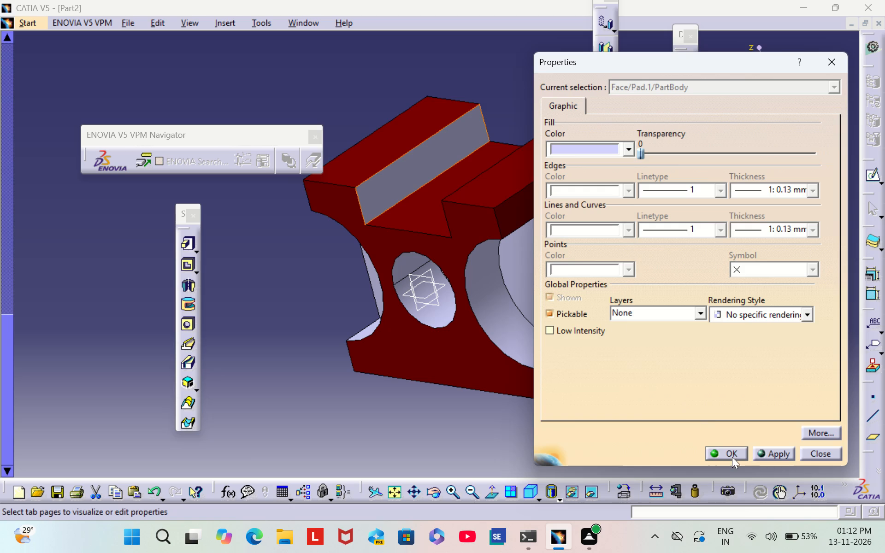
{"action": "left_click", "coordinate": [727, 449]}
{"action": "left_click", "coordinate": [694, 303]}
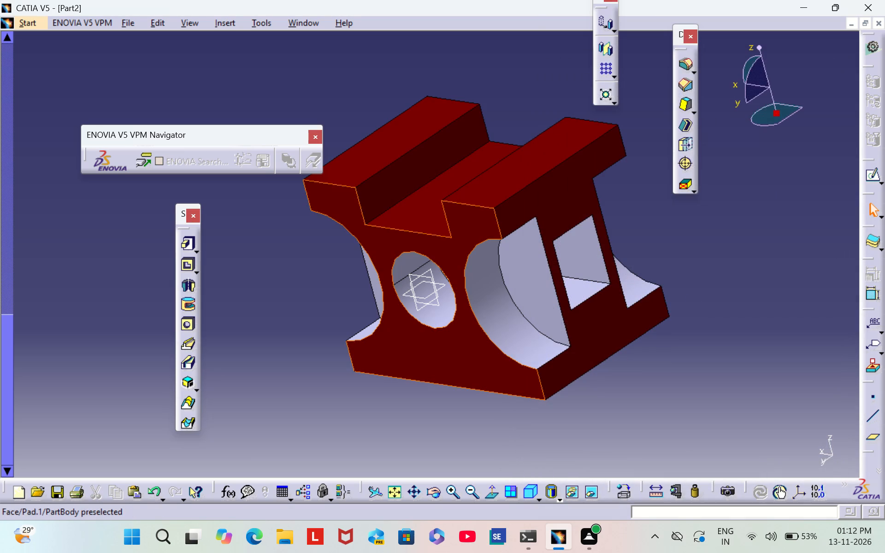
Colour the block's large flat base face, opposite the top notch, dark red.
{"action": "scroll", "coordinate": [287, 380], "scroll_direction": "down", "scroll_amount": 1}
{"action": "middle_click_drag", "start_coordinate": [287, 378], "coordinate": [514, 248]}
{"action": "right_click_drag", "start_coordinate": [287, 378], "coordinate": [514, 248]}
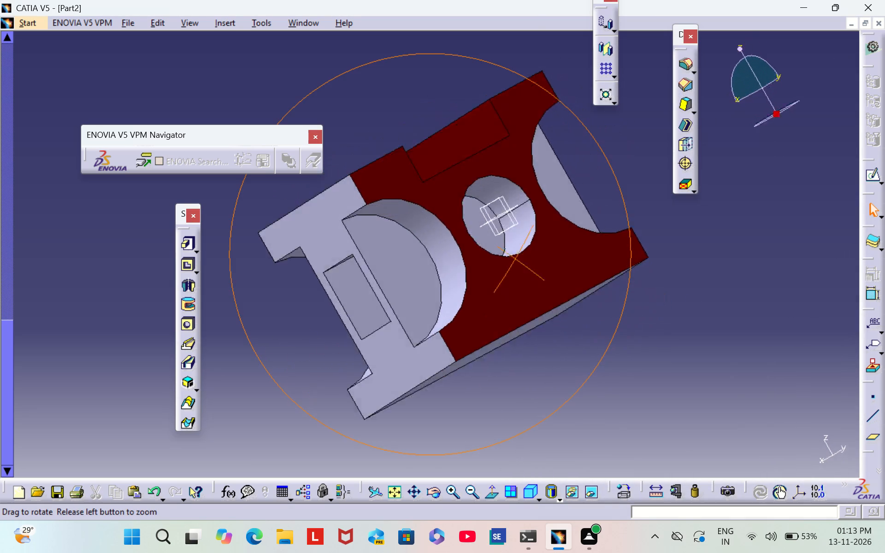
{"action": "right_click_drag", "start_coordinate": [514, 248], "coordinate": [473, 89]}
{"action": "middle_click_drag", "start_coordinate": [514, 248], "coordinate": [473, 89]}
{"action": "right_click", "coordinate": [521, 320]}
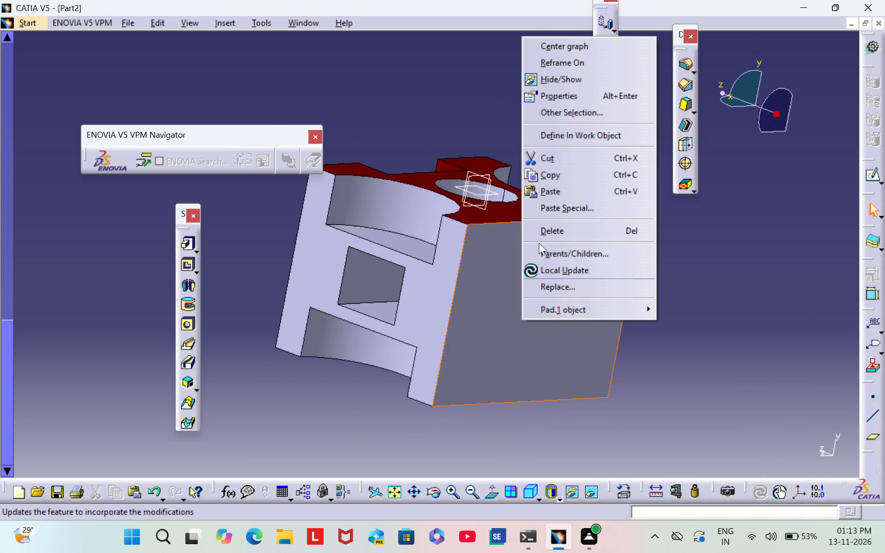
{"action": "left_click", "coordinate": [536, 101]}
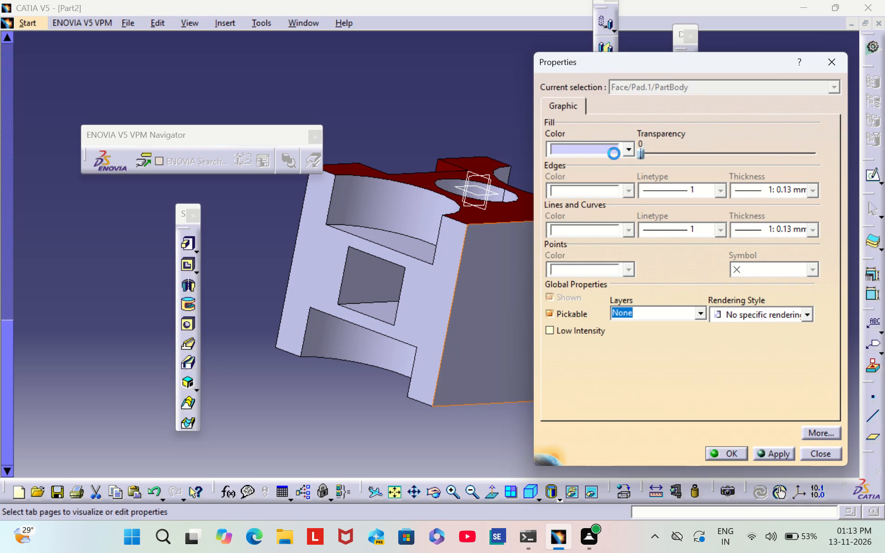
{"action": "left_click", "coordinate": [614, 153]}
{"action": "left_click", "coordinate": [598, 360]}
{"action": "left_click", "coordinate": [730, 455]}
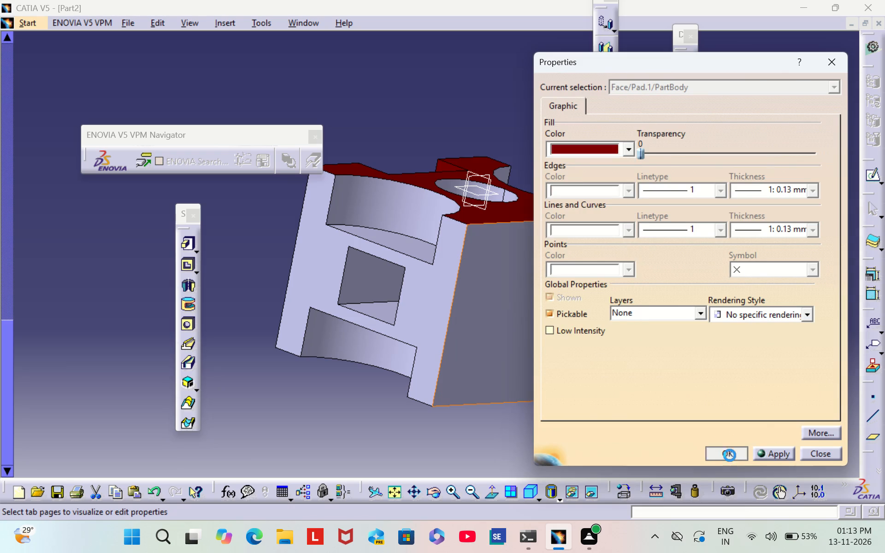
{"action": "left_click", "coordinate": [720, 385]}
Colour the remaining outer side face surrounding the rectangular opening and side pocket openings dark red.
{"action": "right_click", "coordinate": [330, 254]}
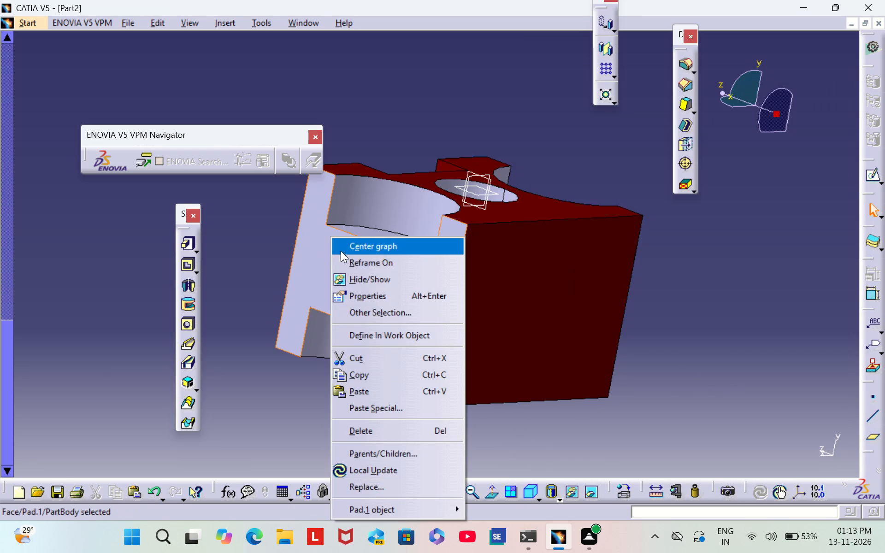
{"action": "left_click", "coordinate": [409, 294]}
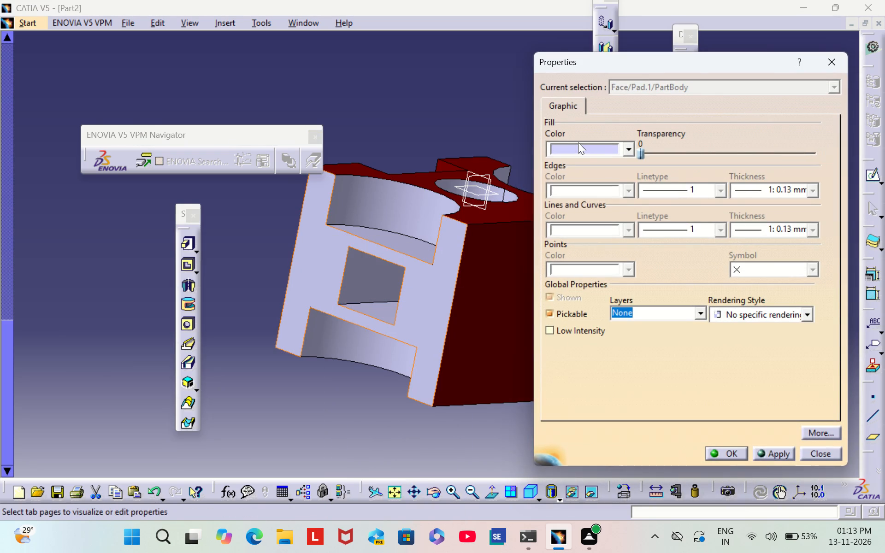
{"action": "left_click", "coordinate": [577, 144]}
{"action": "left_click", "coordinate": [611, 362]}
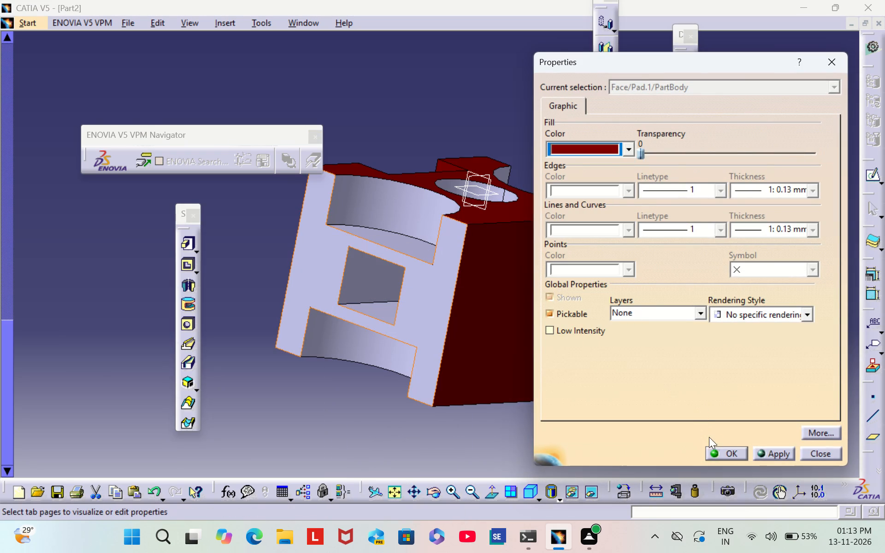
{"action": "left_click", "coordinate": [730, 453]}
{"action": "left_click", "coordinate": [686, 336]}
Colour the flat half-round floor of one side pocket on the round-hole end face tan.
{"action": "scroll", "coordinate": [330, 429], "scroll_direction": "down", "scroll_amount": 1}
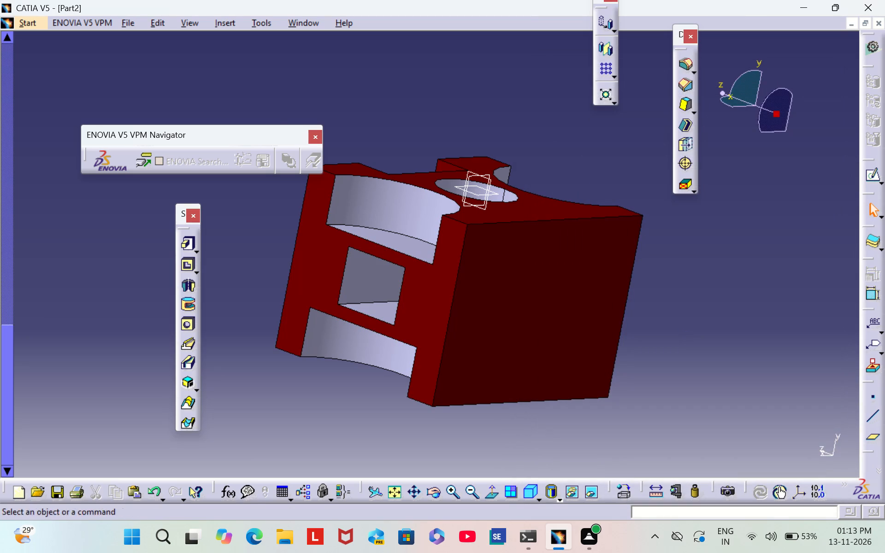
{"action": "scroll", "coordinate": [330, 427], "scroll_direction": "down", "scroll_amount": 1}
{"action": "middle_click_drag", "start_coordinate": [331, 426], "coordinate": [702, 228]}
{"action": "right_click_drag", "start_coordinate": [331, 426], "coordinate": [389, 296]}
{"action": "middle_click_drag", "start_coordinate": [275, 229], "coordinate": [319, 229]}
{"action": "scroll", "coordinate": [275, 229], "scroll_direction": "down", "scroll_amount": 1}
{"action": "right_click_drag", "start_coordinate": [277, 229], "coordinate": [319, 229]}
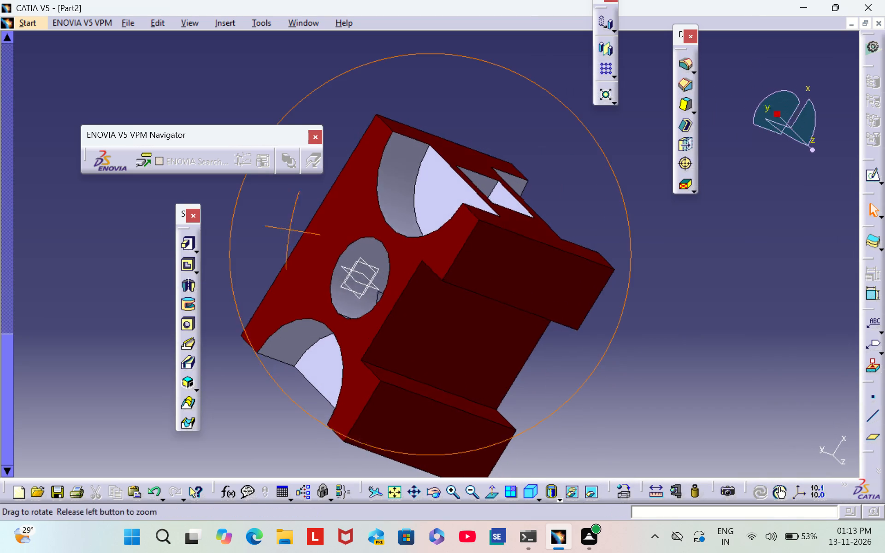
{"action": "right_click_drag", "start_coordinate": [319, 229], "coordinate": [389, 238]}
{"action": "middle_click_drag", "start_coordinate": [319, 229], "coordinate": [389, 238]}
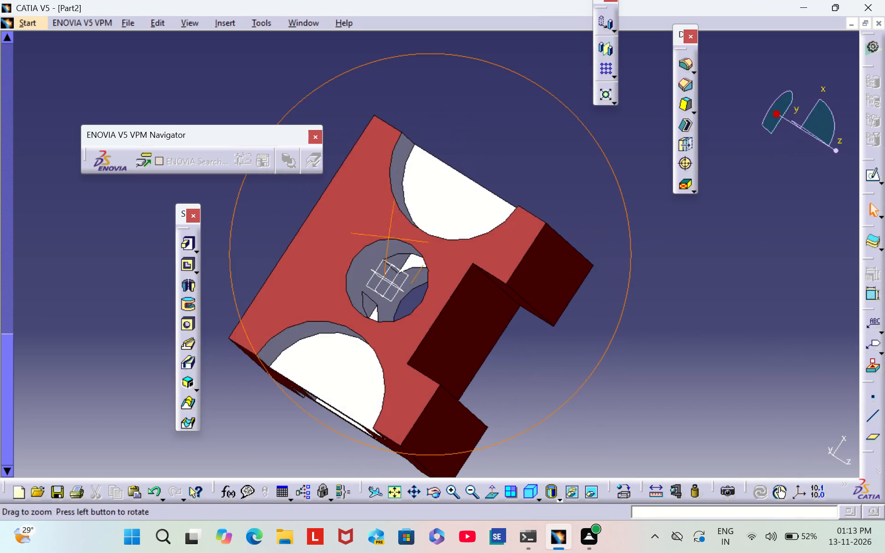
{"action": "middle_click_drag", "start_coordinate": [389, 238], "coordinate": [388, 238]}
{"action": "right_click", "coordinate": [454, 208]}
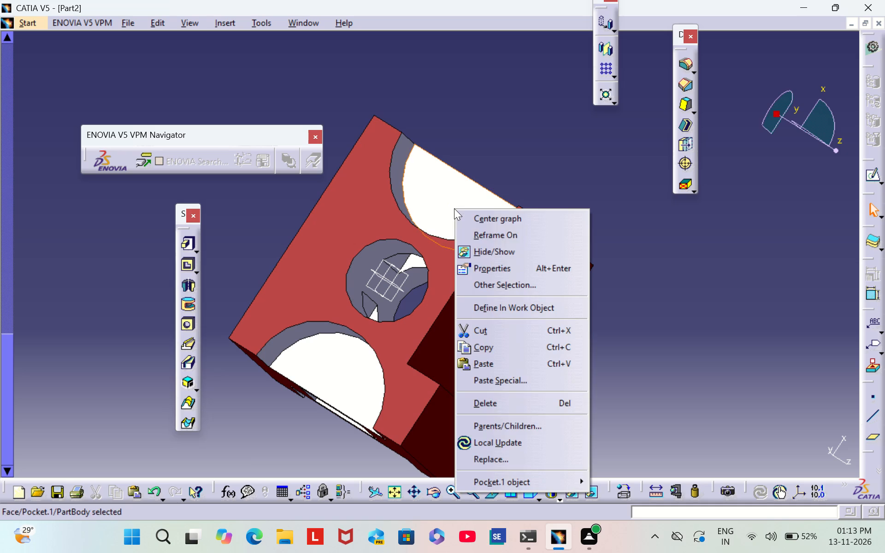
{"action": "left_click", "coordinate": [526, 266]}
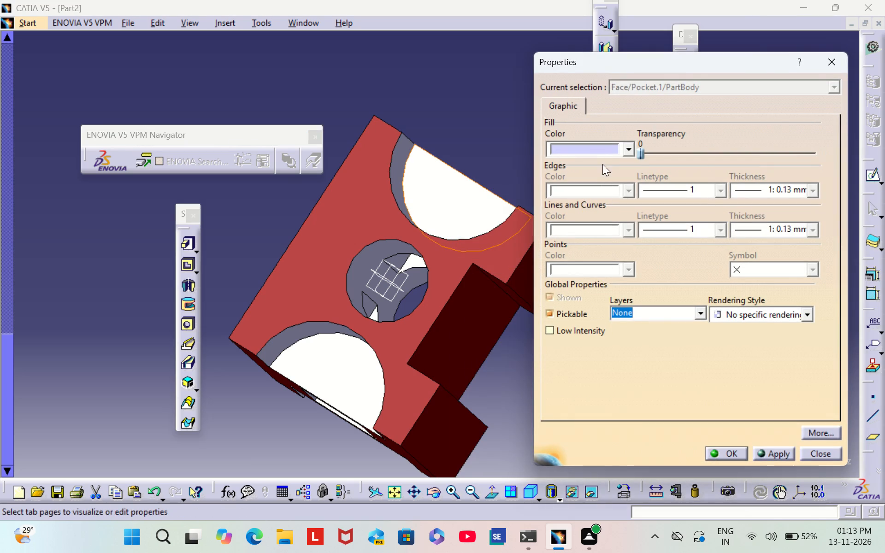
{"action": "left_click", "coordinate": [597, 149]}
{"action": "left_click", "coordinate": [599, 333]}
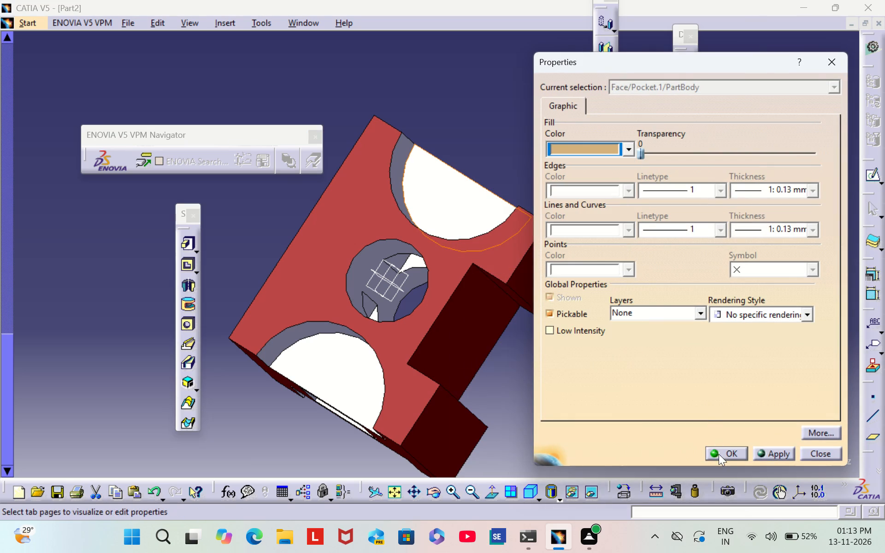
{"action": "left_click", "coordinate": [722, 449]}
{"action": "left_click", "coordinate": [680, 327]}
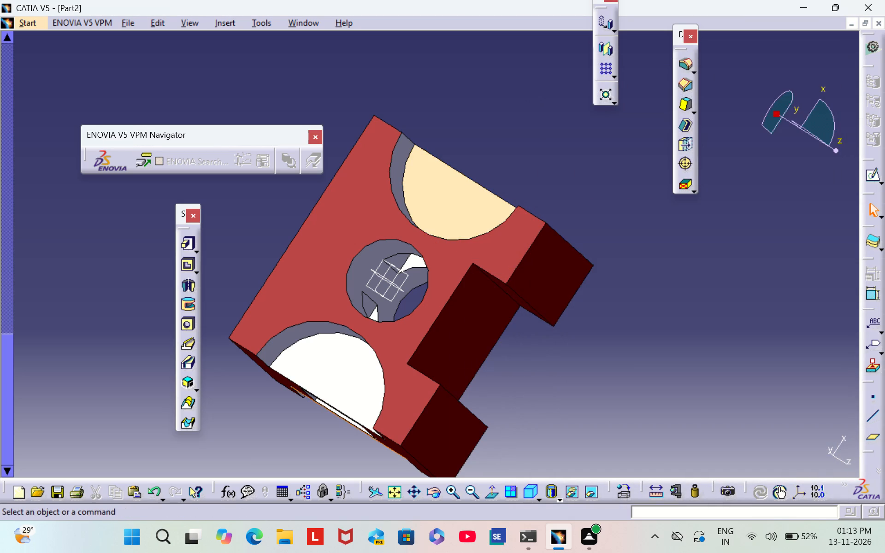
Colour the flat half-round floor of the other side pocket on the same end face tan.
{"action": "right_click", "coordinate": [332, 372]}
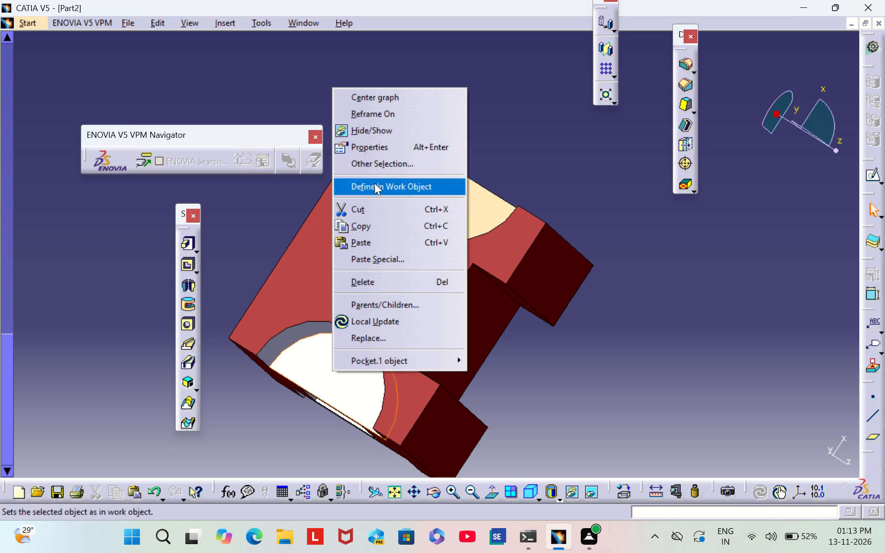
{"action": "left_click", "coordinate": [397, 152]}
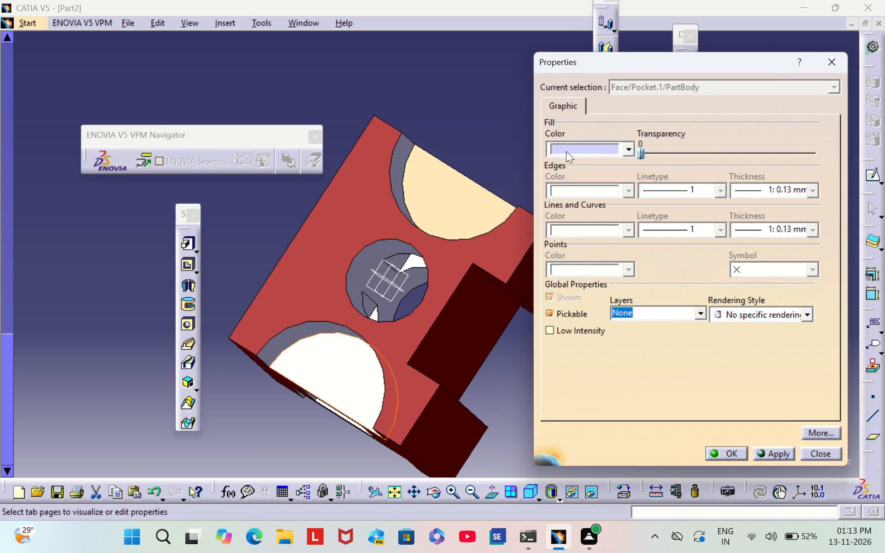
{"action": "left_click", "coordinate": [567, 149]}
{"action": "left_click", "coordinate": [619, 336]}
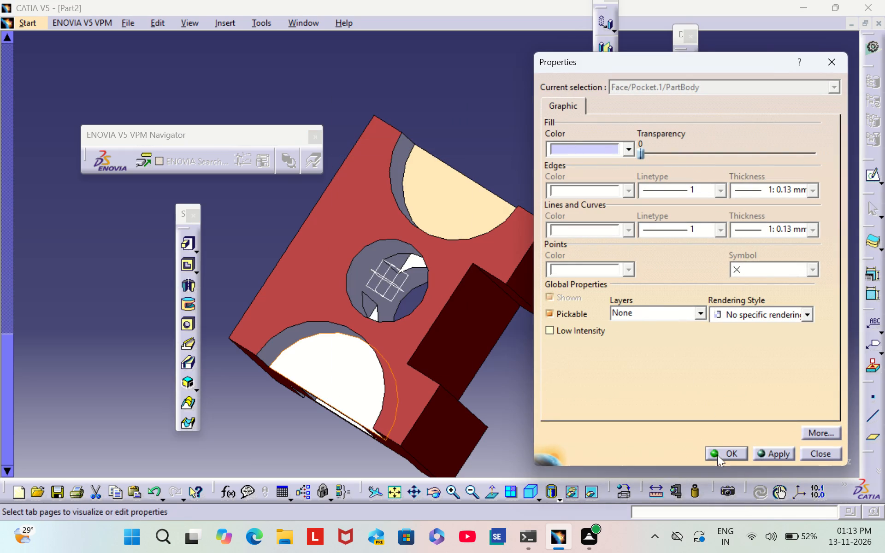
{"action": "left_click", "coordinate": [729, 445]}
{"action": "left_click", "coordinate": [729, 450]}
{"action": "left_click", "coordinate": [697, 400]}
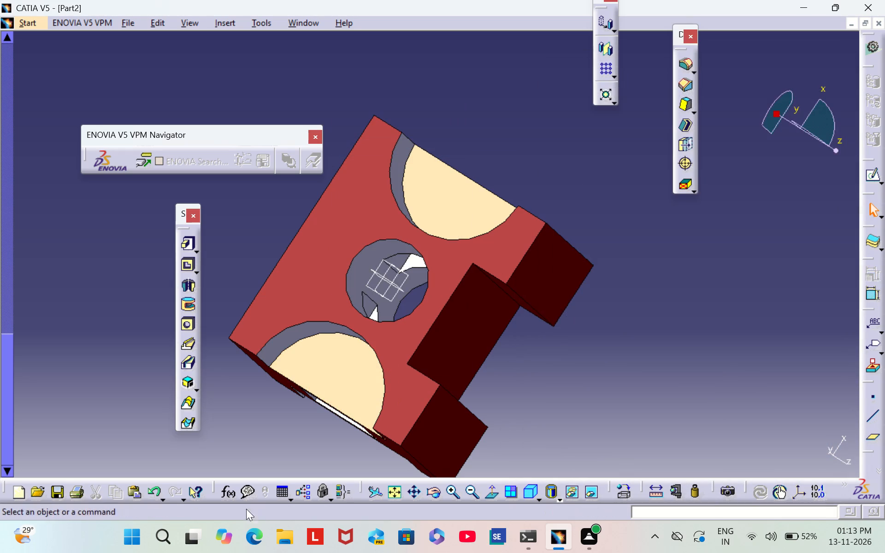
Colour one inner wall of the rectangular through opening tan.
{"action": "middle_click_drag", "start_coordinate": [235, 413], "coordinate": [566, 283]}
{"action": "scroll", "coordinate": [235, 413], "scroll_direction": "down", "scroll_amount": 1}
{"action": "right_click_drag", "start_coordinate": [236, 412], "coordinate": [566, 283]}
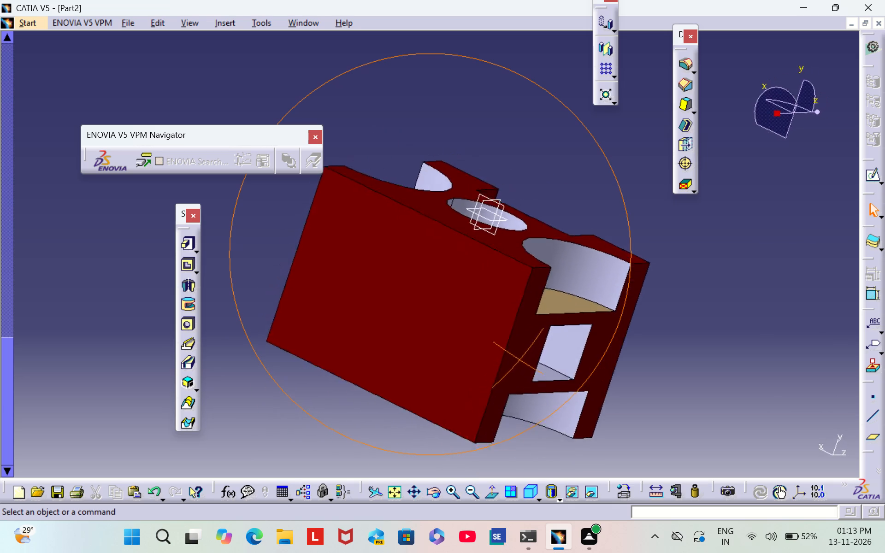
{"action": "right_click_drag", "start_coordinate": [566, 283], "coordinate": [496, 148]}
{"action": "middle_click_drag", "start_coordinate": [566, 283], "coordinate": [496, 148]}
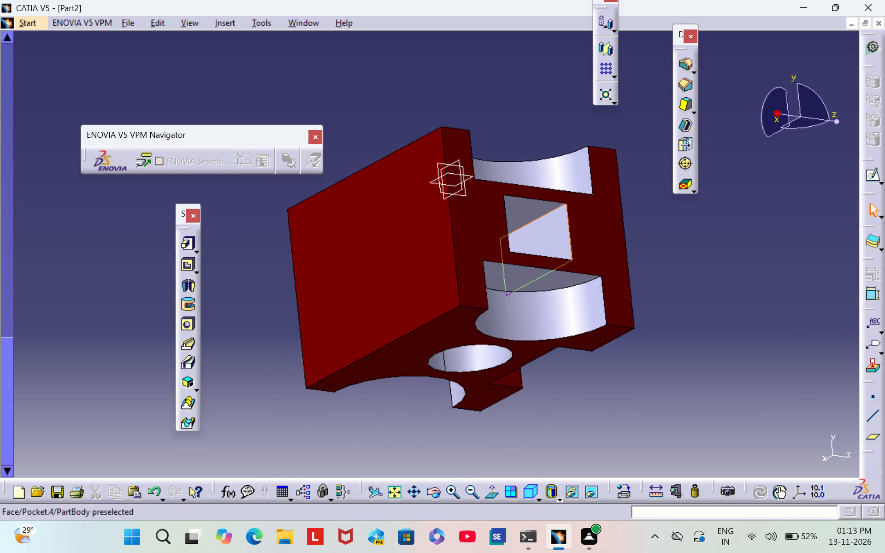
{"action": "right_click", "coordinate": [540, 232]}
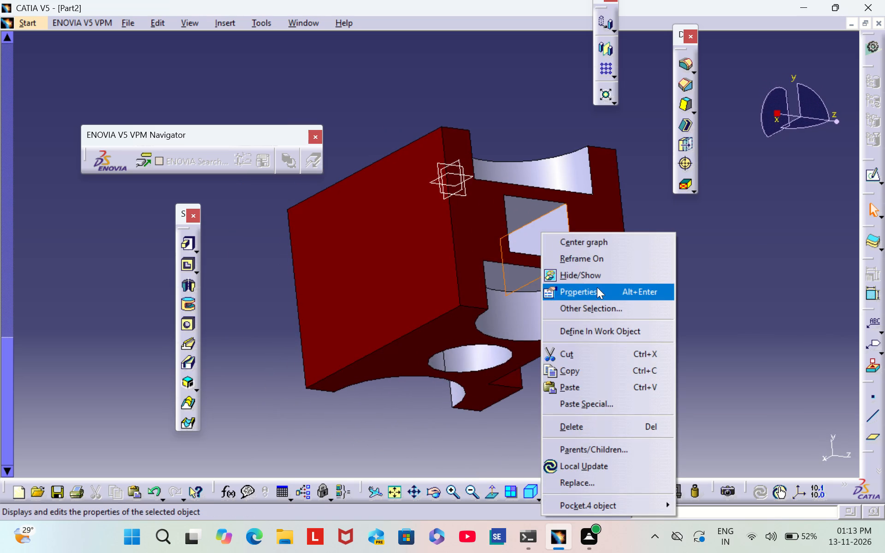
{"action": "left_click", "coordinate": [597, 287]}
{"action": "left_click", "coordinate": [584, 147]}
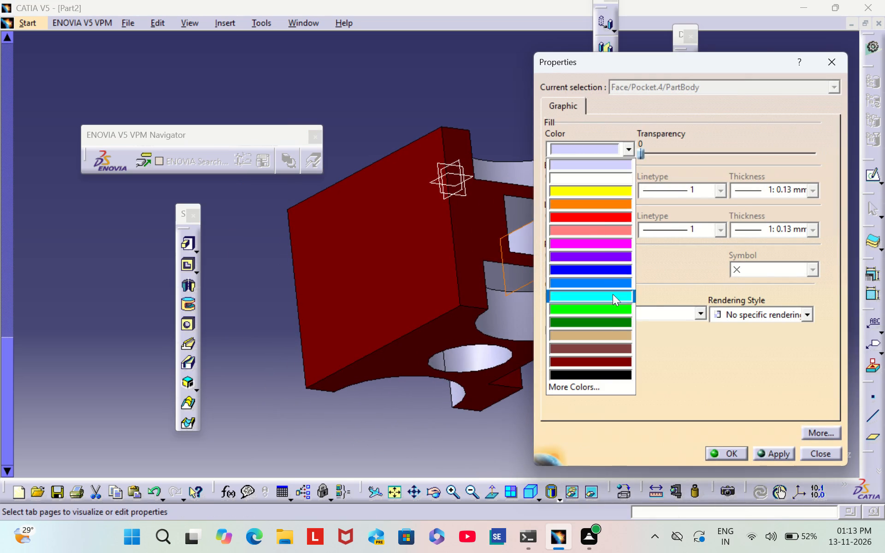
{"action": "left_click", "coordinate": [615, 332]}
{"action": "left_click", "coordinate": [729, 452]}
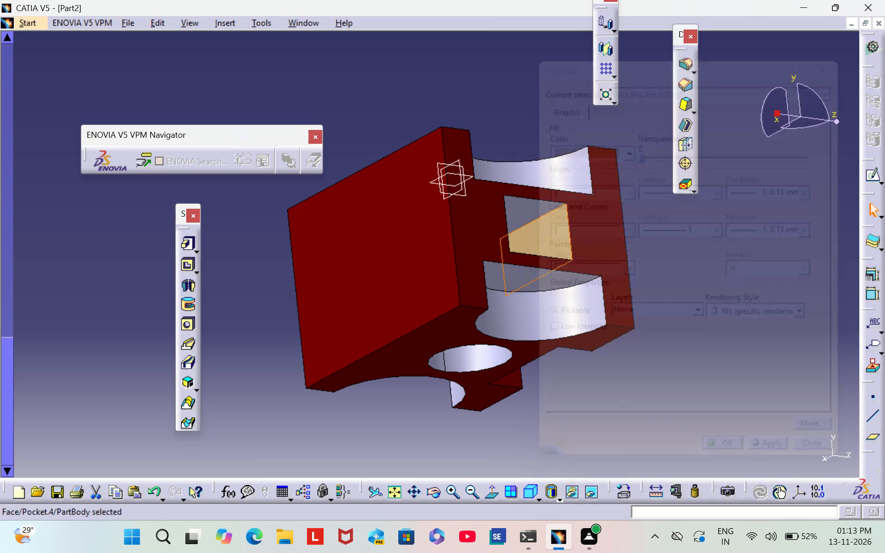
{"action": "left_click", "coordinate": [708, 364]}
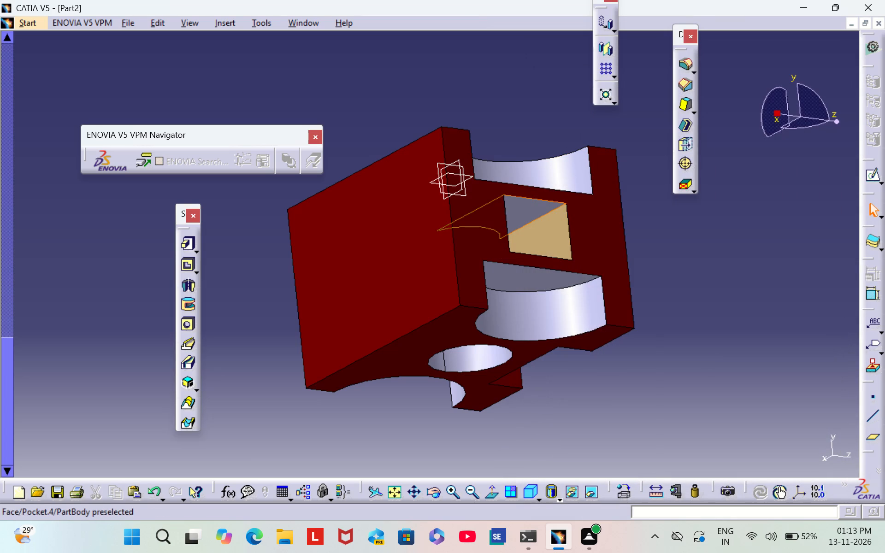
Colour the adjacent inner wall of the rectangular through opening, nearest the block's base, tan.
{"action": "right_click", "coordinate": [517, 211]}
{"action": "left_click", "coordinate": [601, 270]}
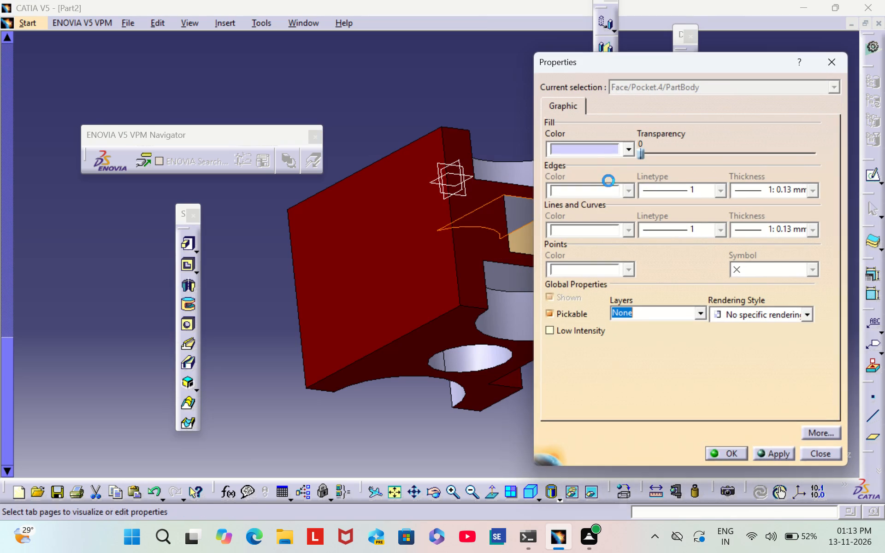
{"action": "left_click", "coordinate": [602, 152]}
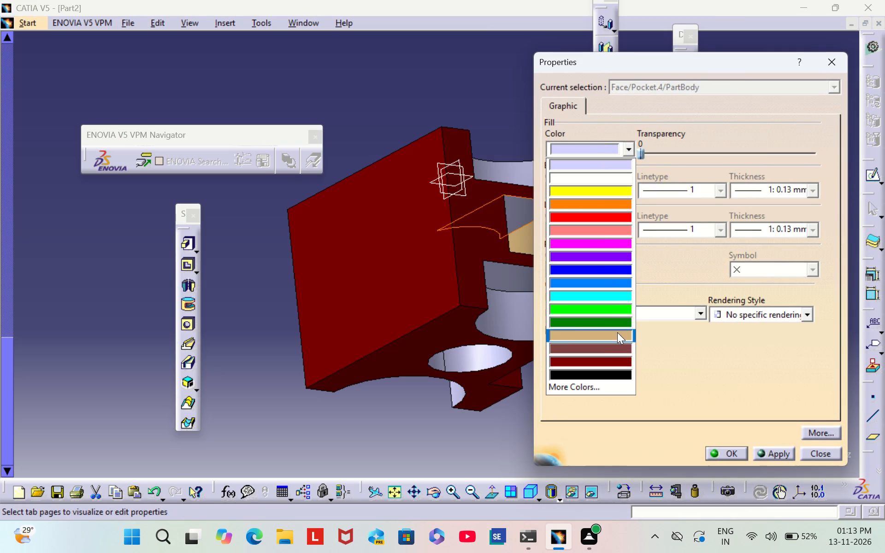
{"action": "left_click", "coordinate": [617, 332]}
{"action": "left_click", "coordinate": [729, 453]}
{"action": "left_click", "coordinate": [701, 339]}
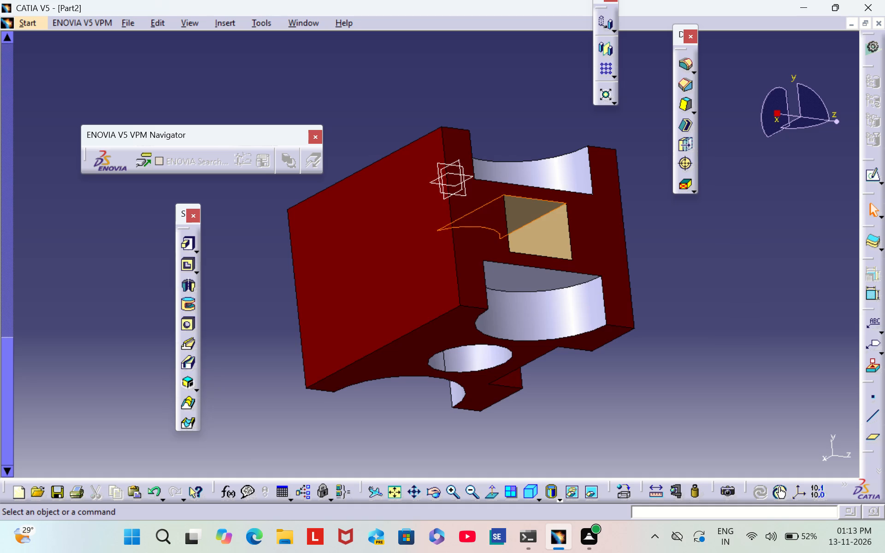
Colour the curved wall of the half-round side pocket beside the rectangular opening tan.
{"action": "right_click", "coordinate": [528, 306]}
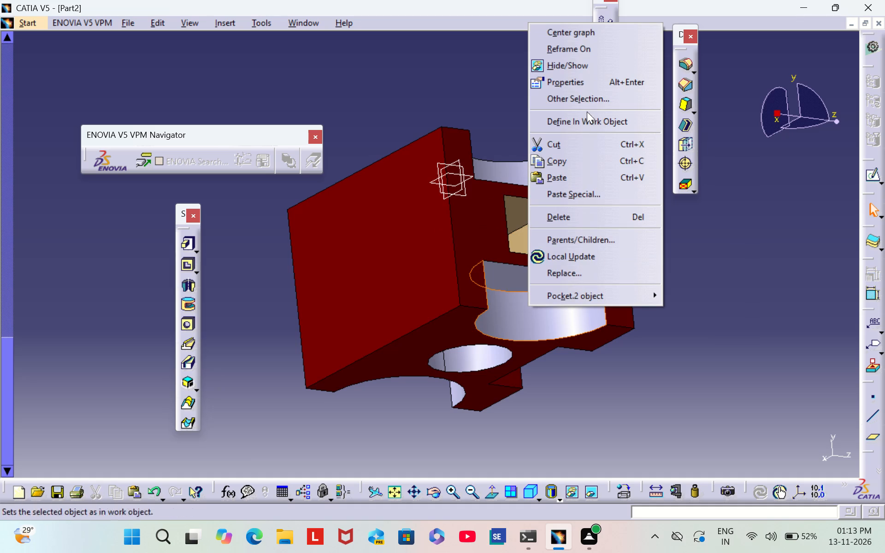
{"action": "left_click", "coordinate": [587, 84]}
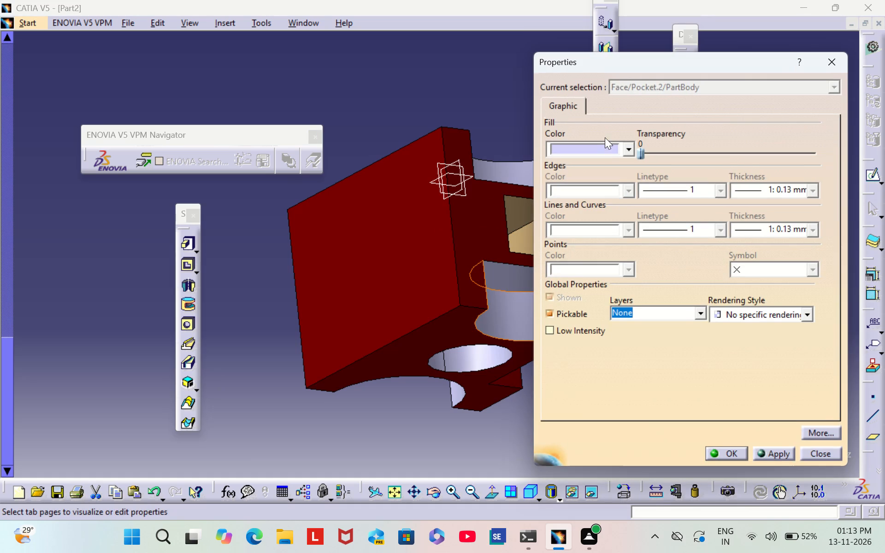
{"action": "left_click", "coordinate": [601, 152]}
{"action": "left_click", "coordinate": [616, 337]}
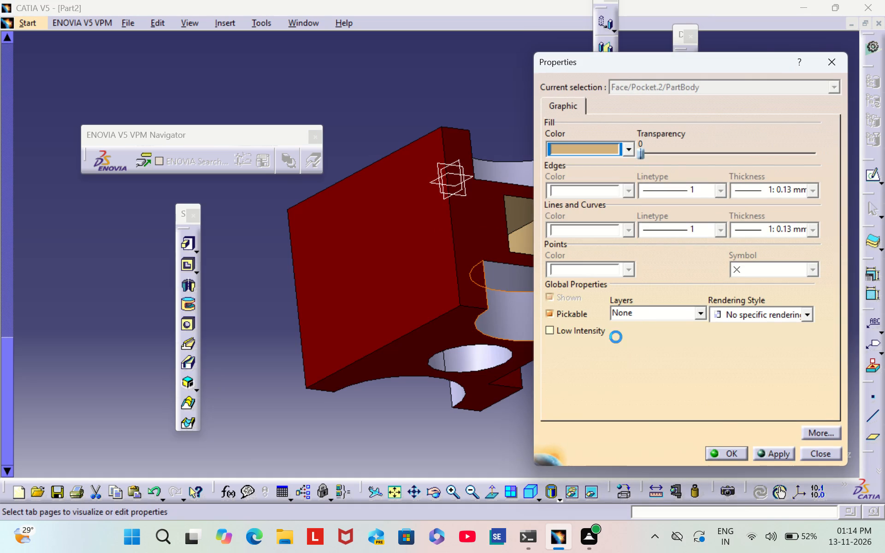
{"action": "left_click", "coordinate": [723, 452]}
{"action": "left_click", "coordinate": [377, 452]}
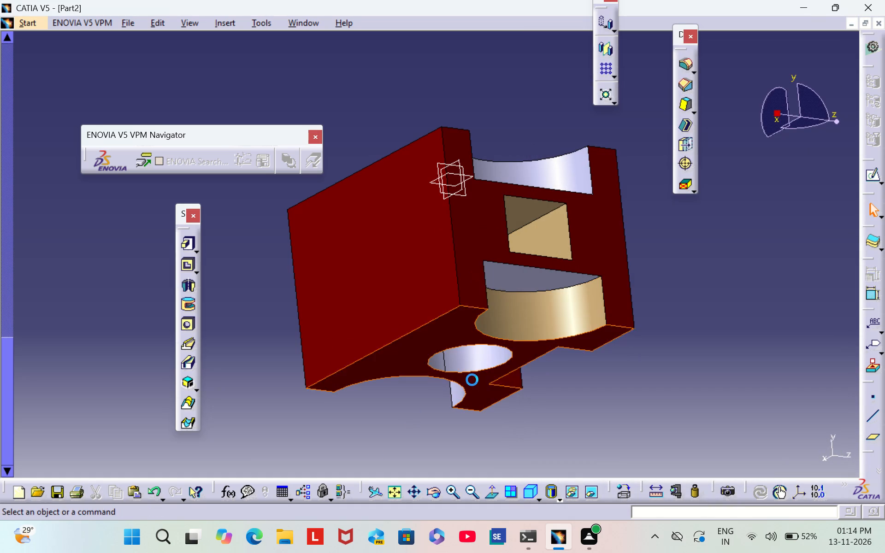
Colour the cylindrical inner wall of the round through hole tan.
{"action": "right_click", "coordinate": [479, 356]}
{"action": "left_click", "coordinate": [567, 132]}
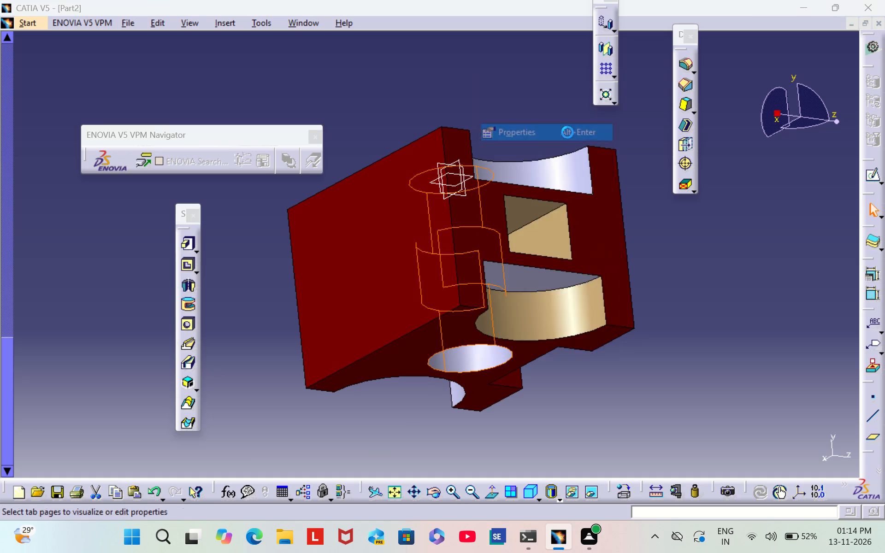
{"action": "left_click", "coordinate": [584, 147]}
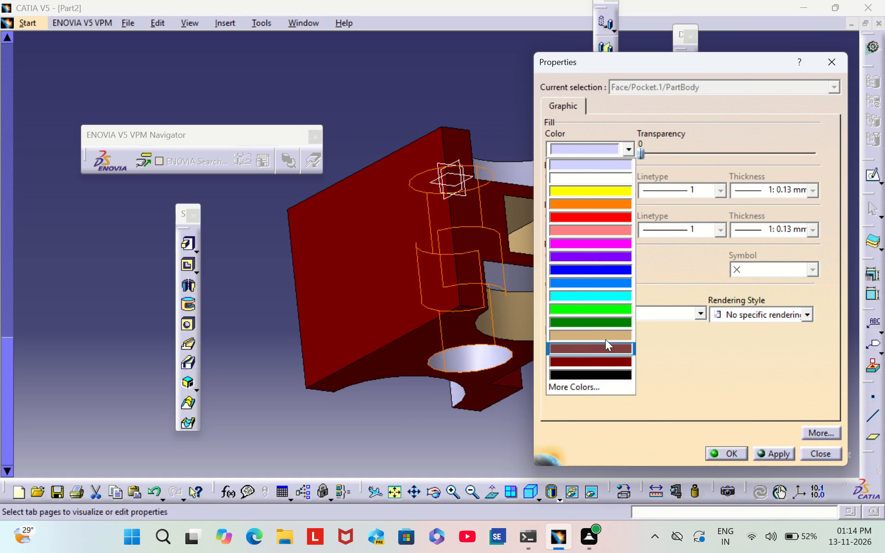
{"action": "left_click", "coordinate": [605, 339]}
{"action": "left_click", "coordinate": [728, 452]}
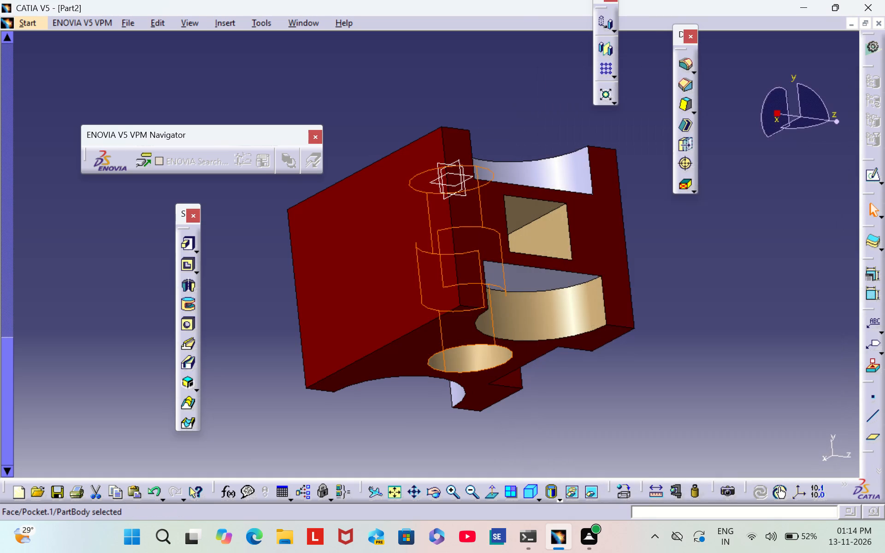
{"action": "left_click", "coordinate": [377, 440]}
Colour the flat wall of the half-round side pocket next to the rectangular opening's uncoloured end tan.
{"action": "scroll", "coordinate": [377, 440], "scroll_direction": "down", "scroll_amount": 2}
{"action": "middle_click_drag", "start_coordinate": [377, 440], "coordinate": [450, 222]}
{"action": "right_click_drag", "start_coordinate": [373, 433], "coordinate": [450, 222]}
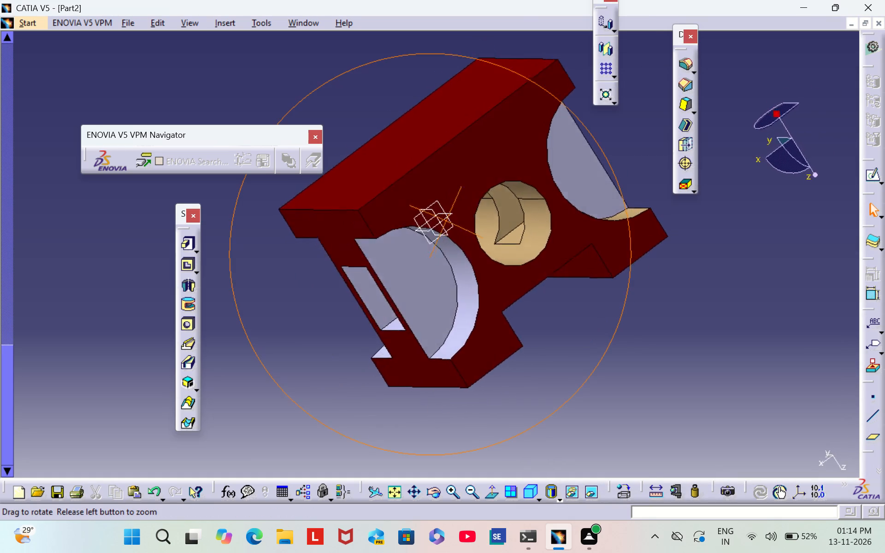
{"action": "right_click_drag", "start_coordinate": [450, 222], "coordinate": [520, 232]}
{"action": "middle_click_drag", "start_coordinate": [450, 222], "coordinate": [595, 228]}
{"action": "right_click", "coordinate": [595, 228]}
{"action": "right_click", "coordinate": [468, 311]}
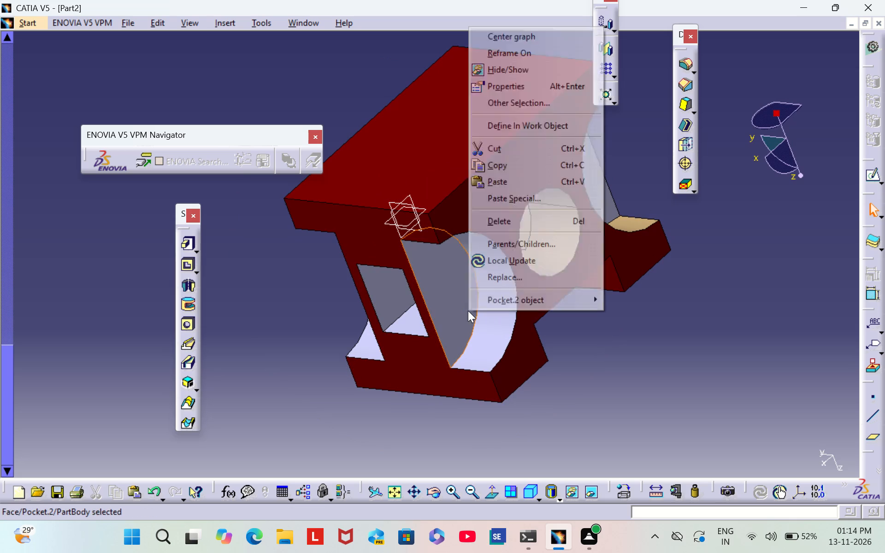
{"action": "left_click", "coordinate": [520, 90]}
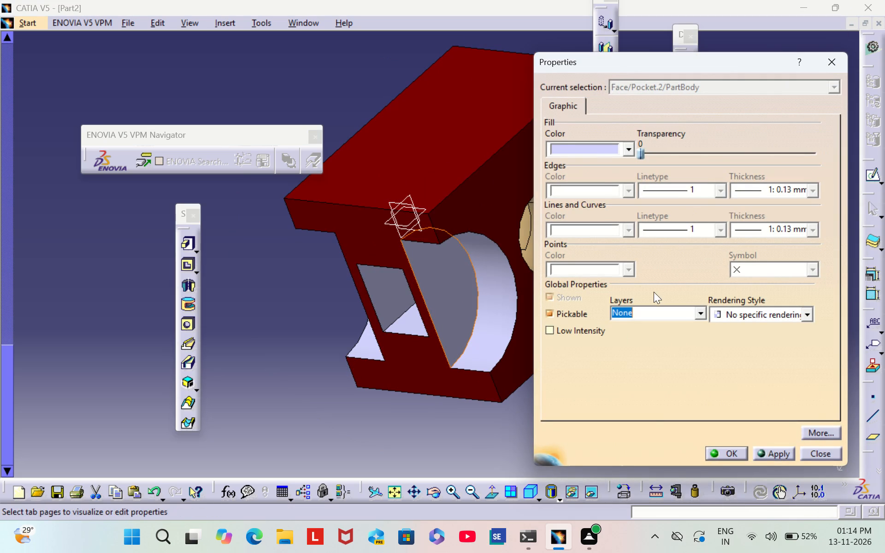
{"action": "left_click", "coordinate": [606, 142]}
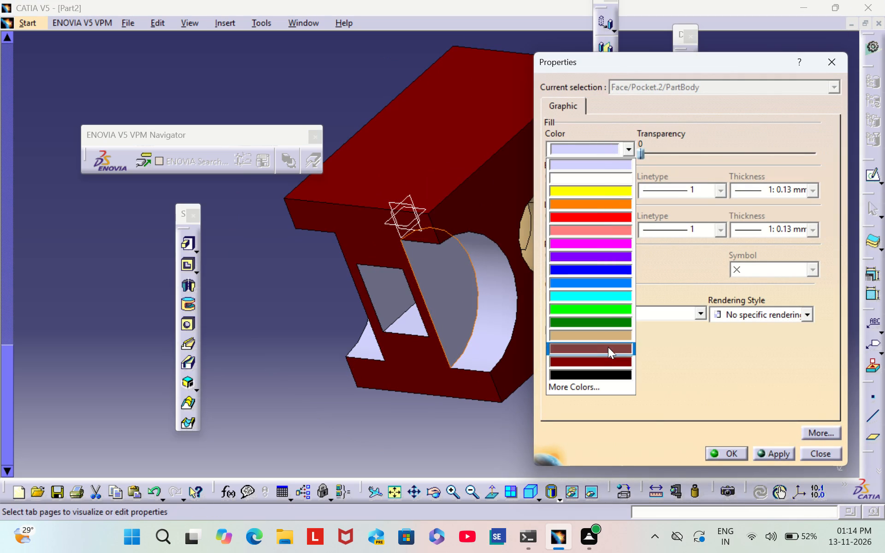
{"action": "left_click", "coordinate": [612, 336]}
{"action": "left_click", "coordinate": [735, 451]}
{"action": "left_click", "coordinate": [708, 362]}
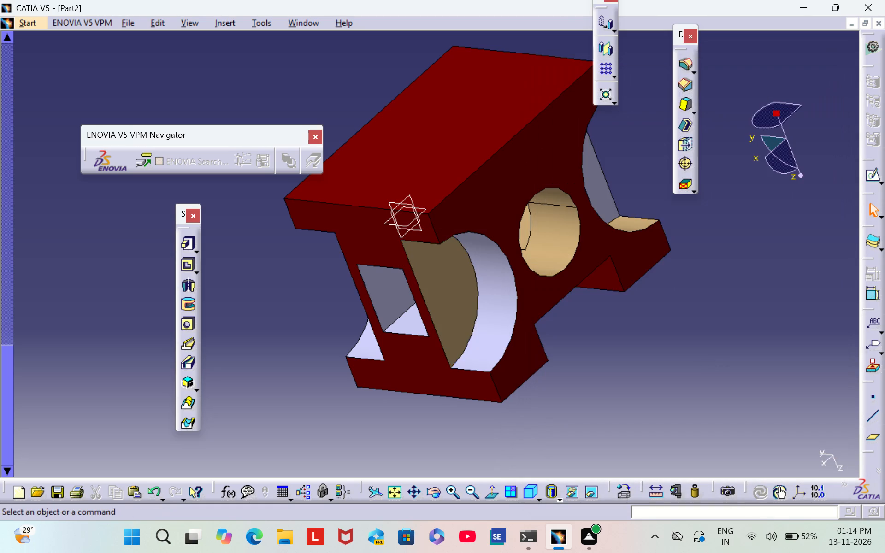
Colour the curved wall of the same half-round side pocket tan.
{"action": "right_click", "coordinate": [501, 294]}
{"action": "left_click", "coordinate": [567, 73]}
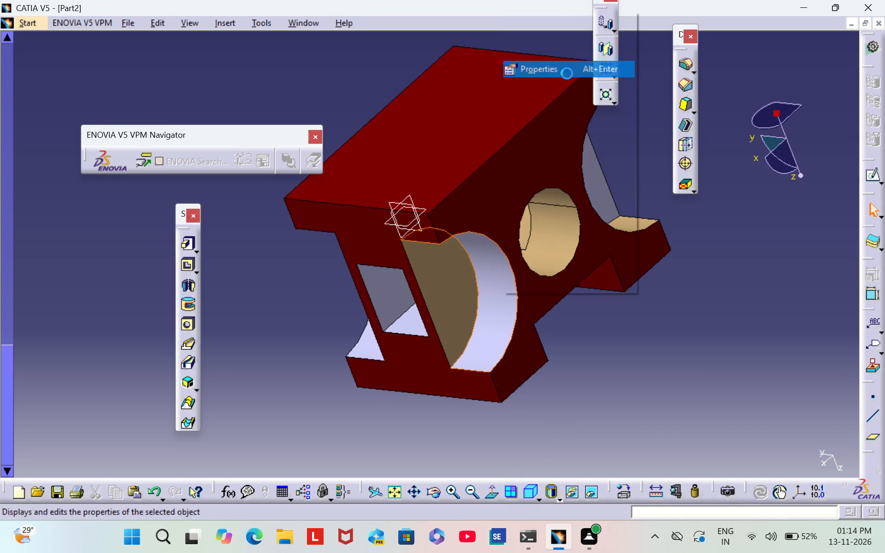
{"action": "left_click", "coordinate": [625, 148]}
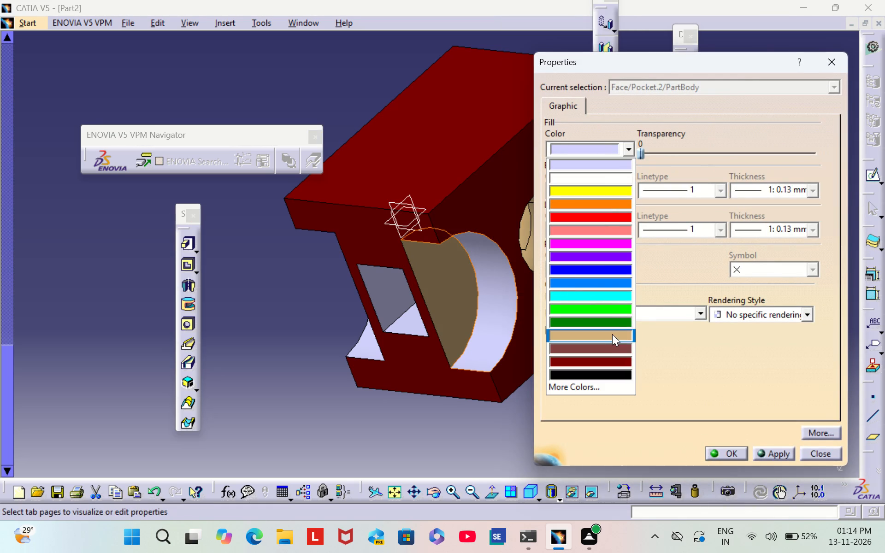
{"action": "left_click", "coordinate": [613, 334]}
{"action": "left_click", "coordinate": [733, 451]}
{"action": "left_click", "coordinate": [714, 332]}
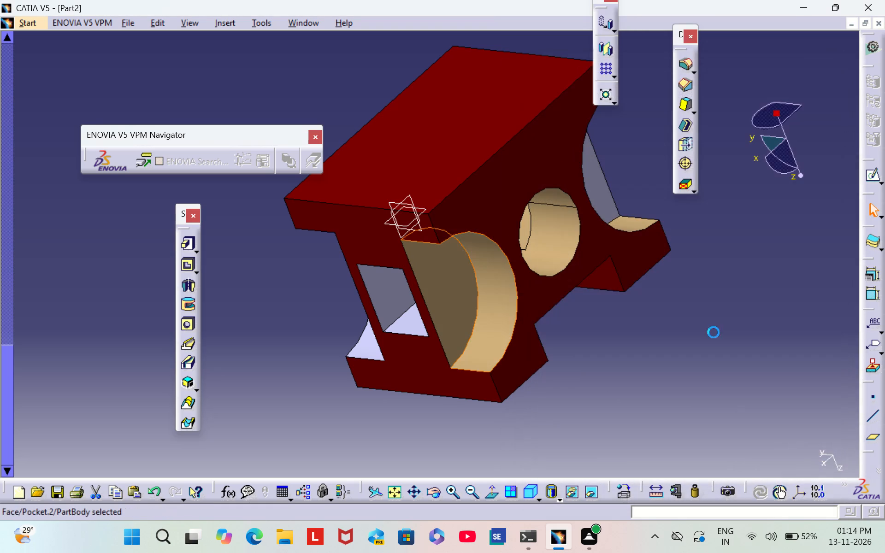
Colour the flat wall of the half-round pocket beyond the round hole on the same side face tan.
{"action": "right_click", "coordinate": [596, 174]}
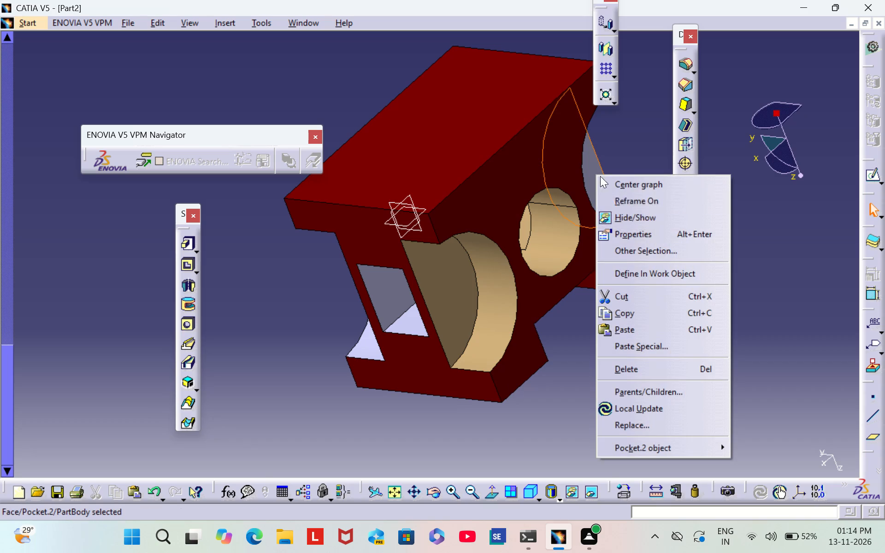
{"action": "left_click", "coordinate": [652, 234]}
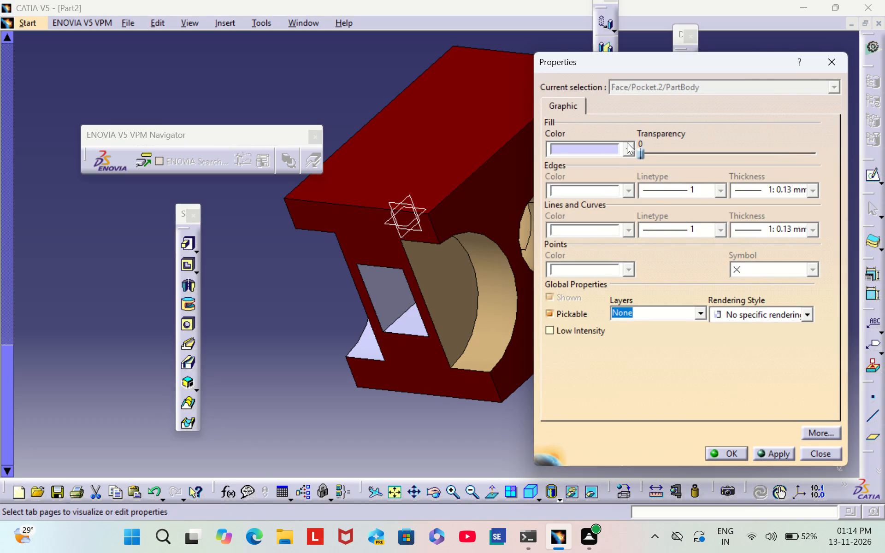
{"action": "left_click", "coordinate": [623, 147]}
{"action": "left_click", "coordinate": [608, 331]}
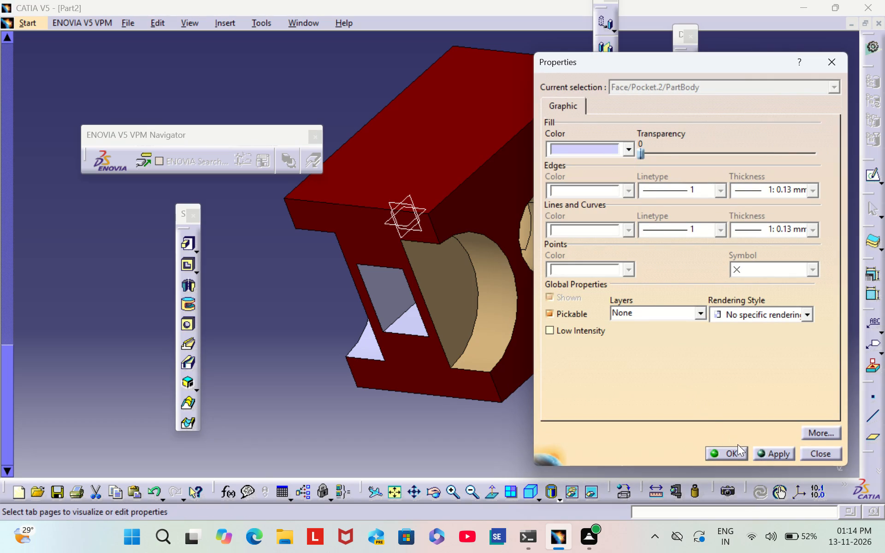
{"action": "left_click", "coordinate": [733, 452]}
{"action": "left_click", "coordinate": [712, 370]}
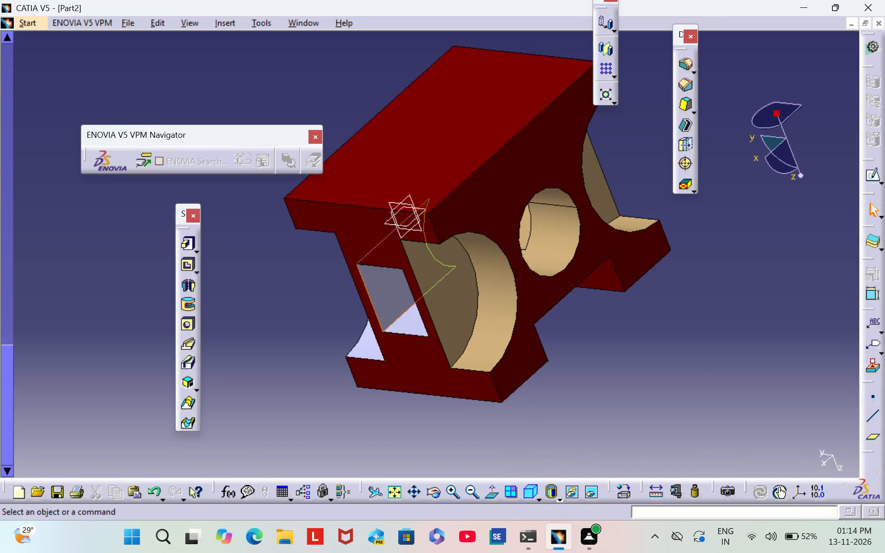
Colour the rectangular through opening's inner wall nearest the block's notched side tan.
{"action": "right_click", "coordinate": [404, 322]}
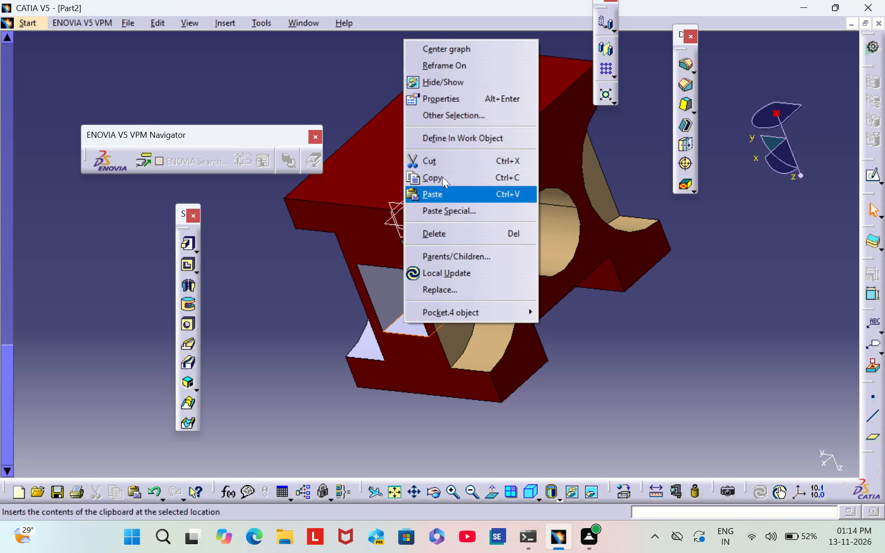
{"action": "left_click", "coordinate": [459, 101]}
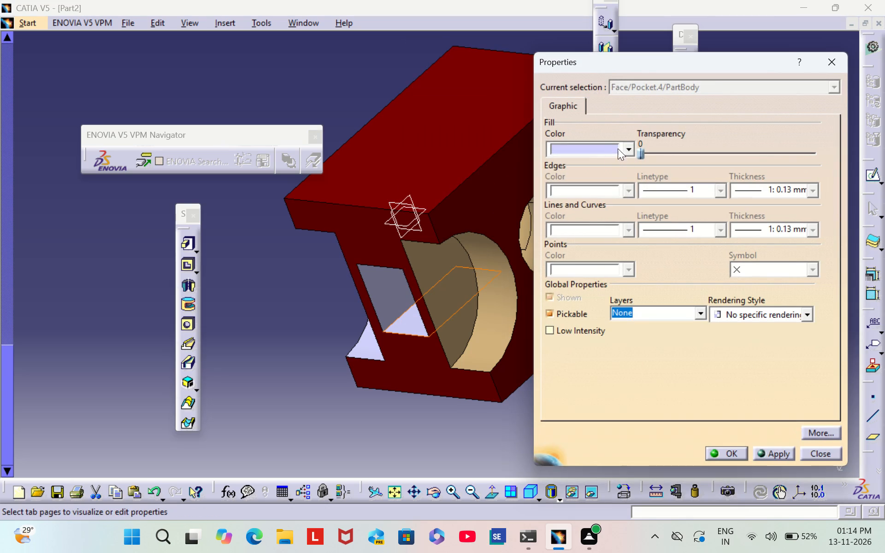
{"action": "left_click", "coordinate": [617, 148]}
{"action": "left_click", "coordinate": [611, 335]}
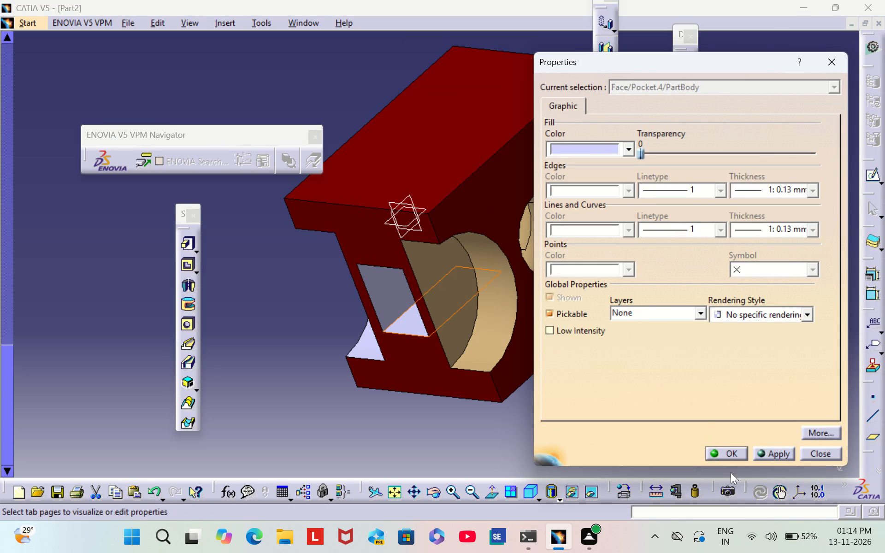
{"action": "left_click", "coordinate": [731, 455]}
{"action": "left_click", "coordinate": [716, 382]}
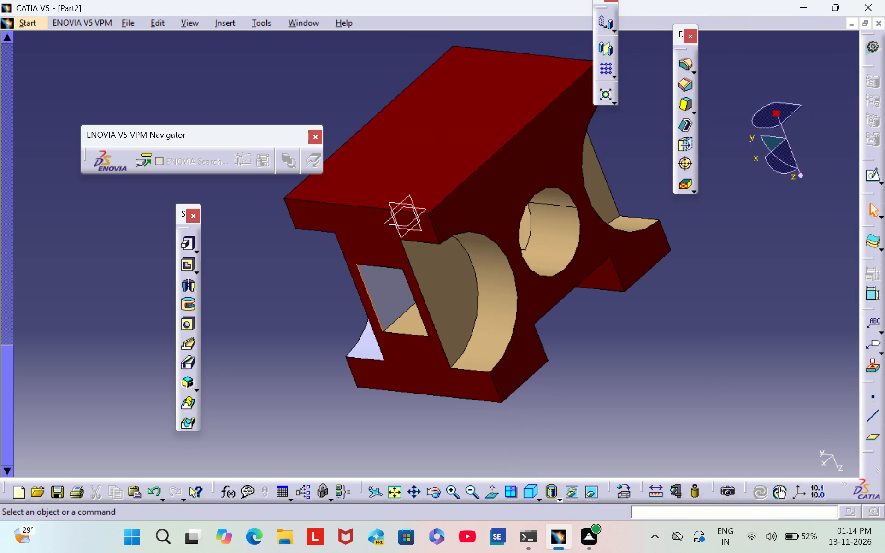
Colour the adjacent side wall inside the same end of the rectangular through opening tan.
{"action": "right_click", "coordinate": [380, 288]}
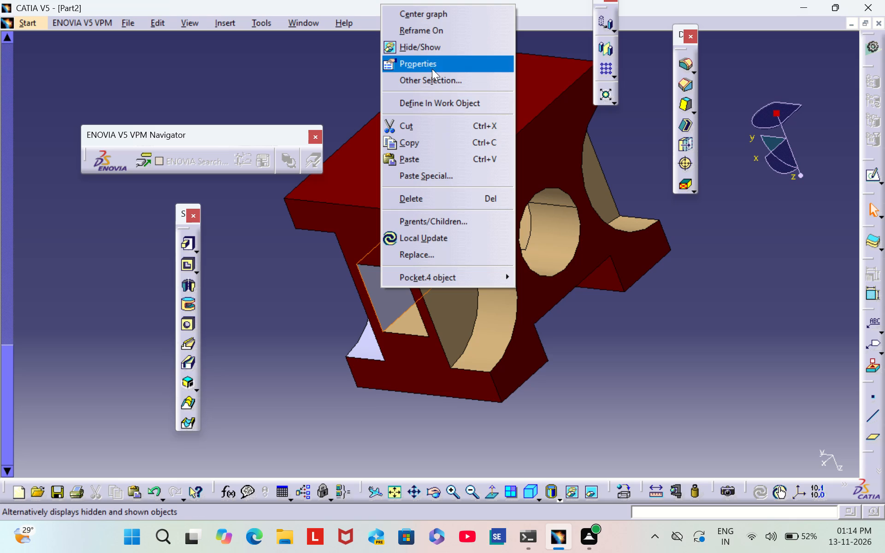
{"action": "left_click", "coordinate": [433, 61]}
{"action": "left_click", "coordinate": [585, 143]}
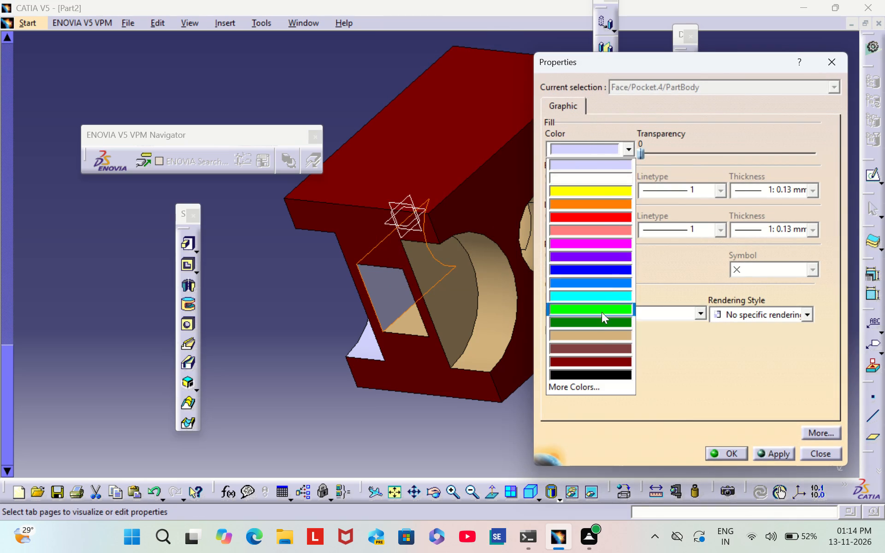
{"action": "left_click", "coordinate": [599, 331]}
{"action": "left_click", "coordinate": [719, 455]}
{"action": "left_click", "coordinate": [724, 401]}
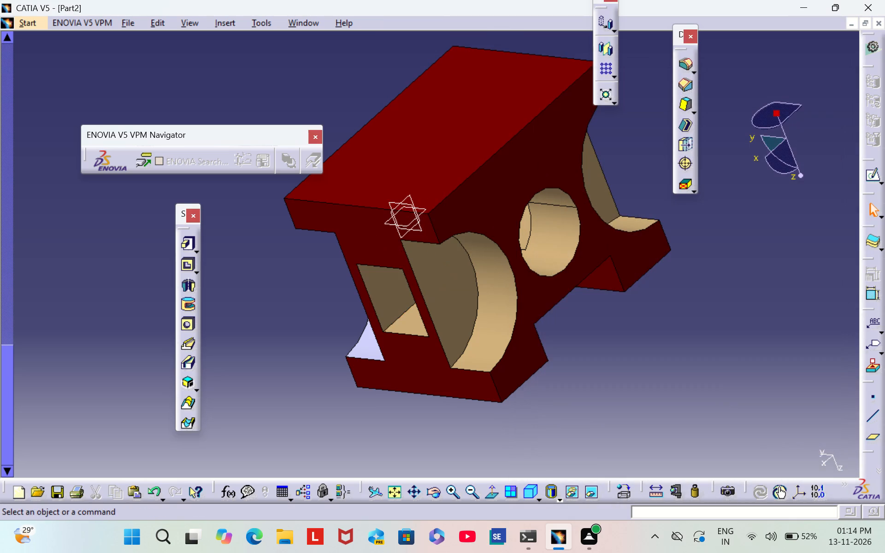
Colour the opposite side wall inside the same end of the rectangular through opening tan.
{"action": "middle_click_drag", "start_coordinate": [331, 300], "coordinate": [661, 283]}
{"action": "scroll", "coordinate": [331, 300], "scroll_direction": "down", "scroll_amount": 2}
{"action": "right_click_drag", "start_coordinate": [357, 303], "coordinate": [661, 283]}
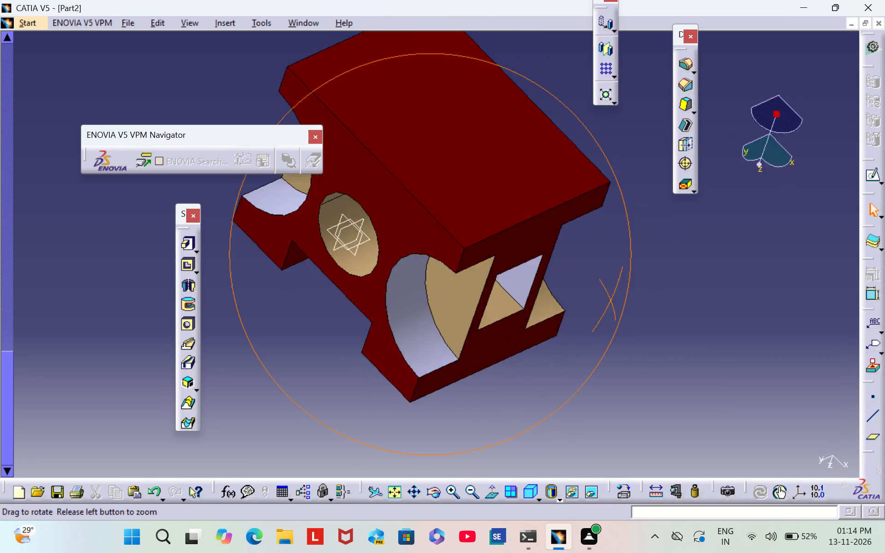
{"action": "right_click_drag", "start_coordinate": [661, 283], "coordinate": [547, 167]}
{"action": "middle_click_drag", "start_coordinate": [661, 283], "coordinate": [547, 165]}
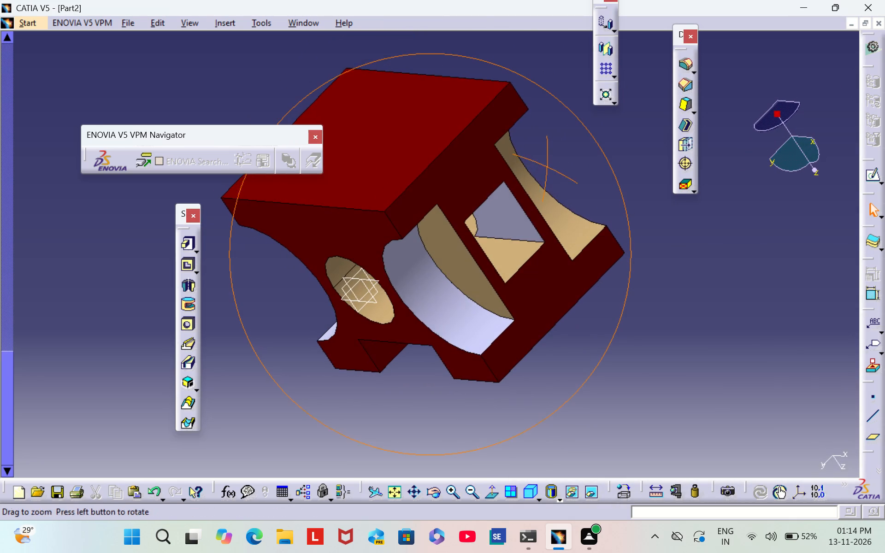
{"action": "middle_click_drag", "start_coordinate": [547, 165], "coordinate": [548, 165]}
{"action": "scroll", "coordinate": [548, 165], "scroll_direction": "up", "scroll_amount": 1}
{"action": "right_click", "coordinate": [508, 205]}
{"action": "left_click", "coordinate": [568, 269]}
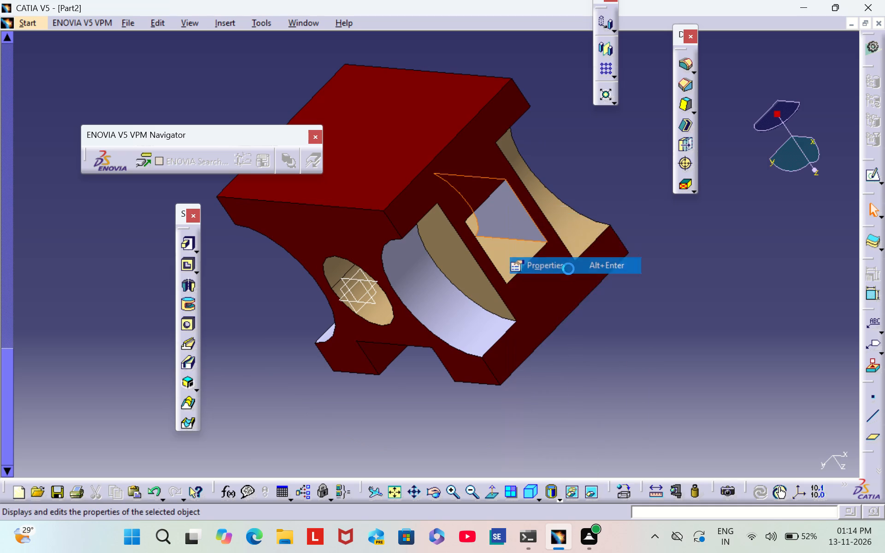
{"action": "left_click", "coordinate": [608, 150]}
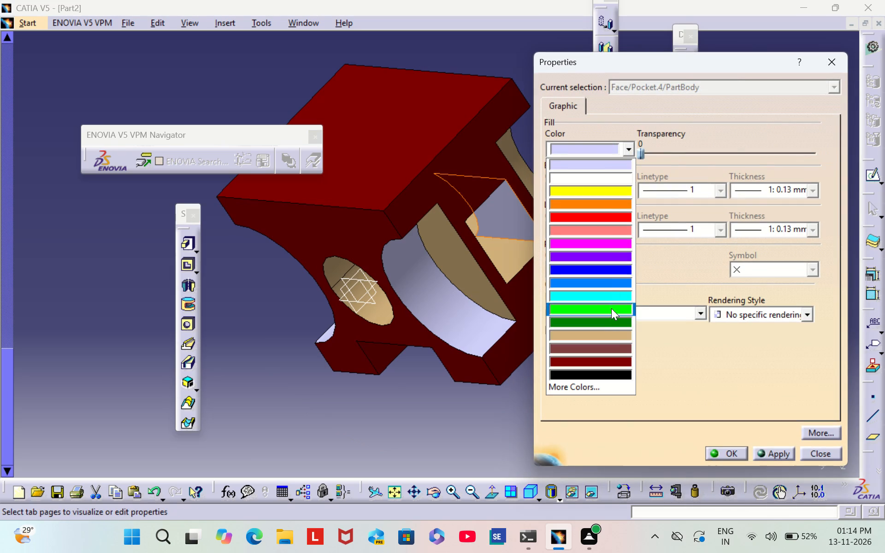
{"action": "left_click", "coordinate": [609, 336]}
{"action": "left_click", "coordinate": [726, 447]}
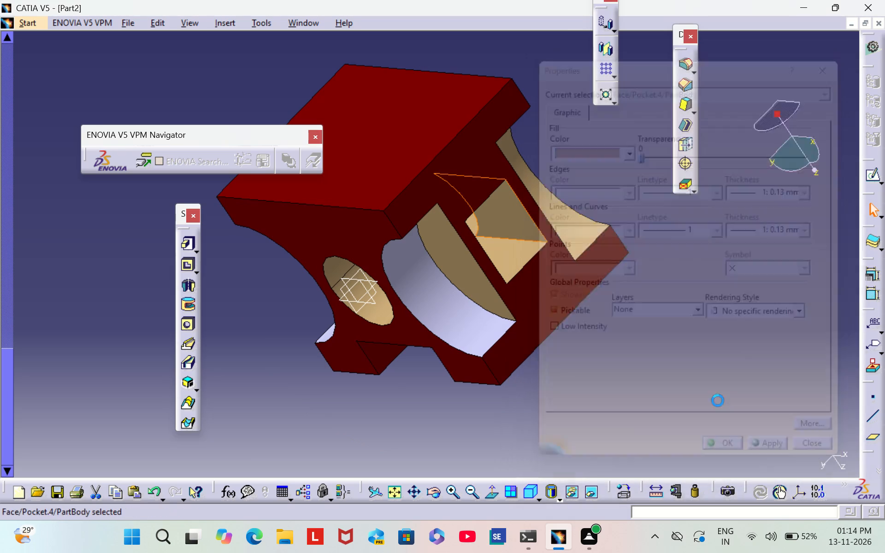
{"action": "left_click", "coordinate": [718, 397]}
Colour the curved wall of the uncoloured half-round pocket beside this end of the rectangular opening tan.
{"action": "right_click", "coordinate": [447, 312]}
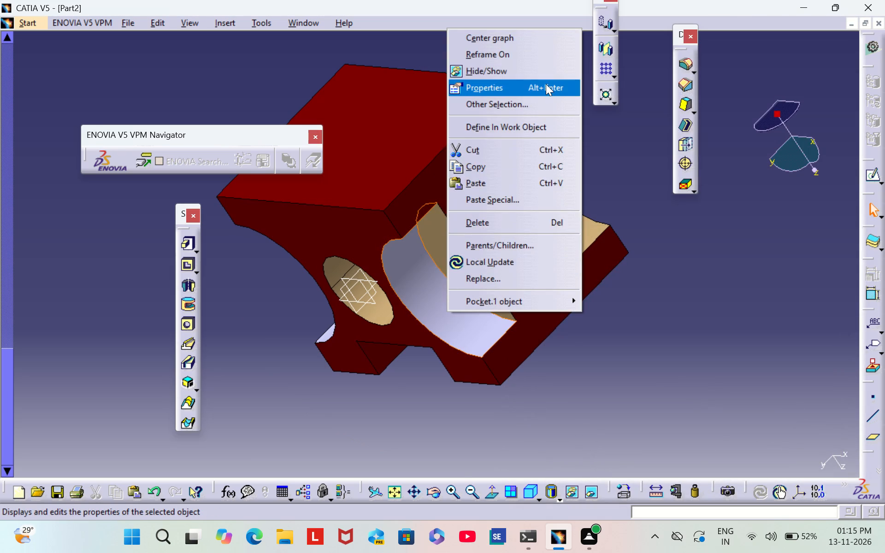
{"action": "left_click", "coordinate": [546, 84]}
{"action": "left_click", "coordinate": [611, 143]}
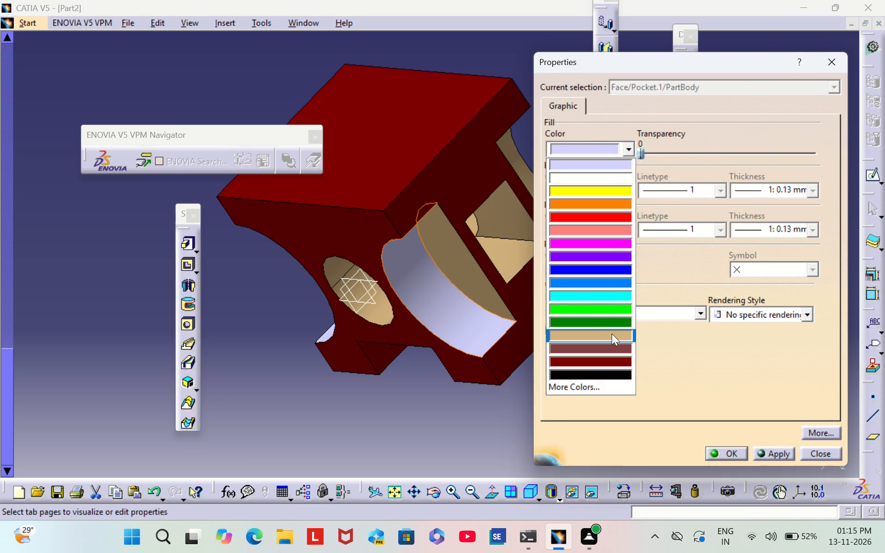
{"action": "left_click", "coordinate": [612, 334]}
{"action": "left_click", "coordinate": [731, 452]}
{"action": "left_click", "coordinate": [731, 381]}
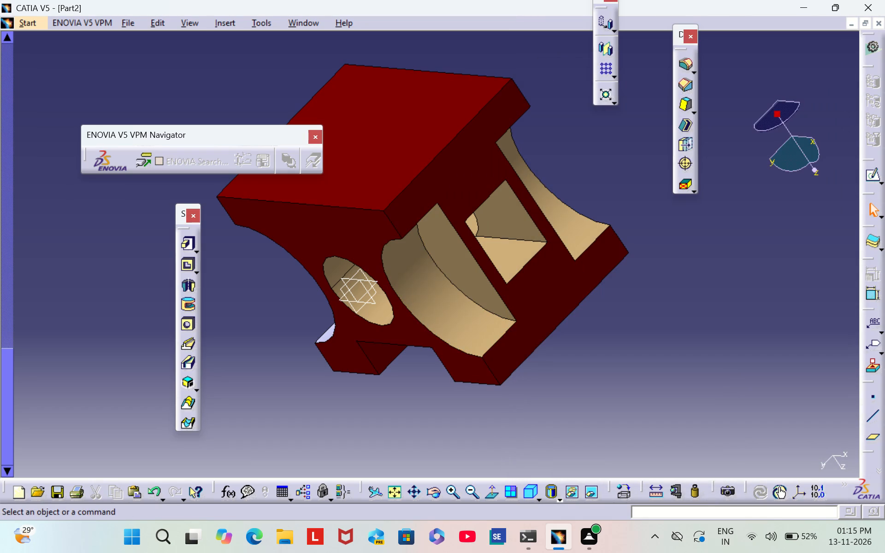
Colour the curved wall of the remaining half-round pocket at the block's other end tan.
{"action": "middle_click_drag", "start_coordinate": [222, 331], "coordinate": [625, 262]}
{"action": "scroll", "coordinate": [223, 331], "scroll_direction": "down", "scroll_amount": 1}
{"action": "right_click_drag", "start_coordinate": [228, 331], "coordinate": [624, 265]}
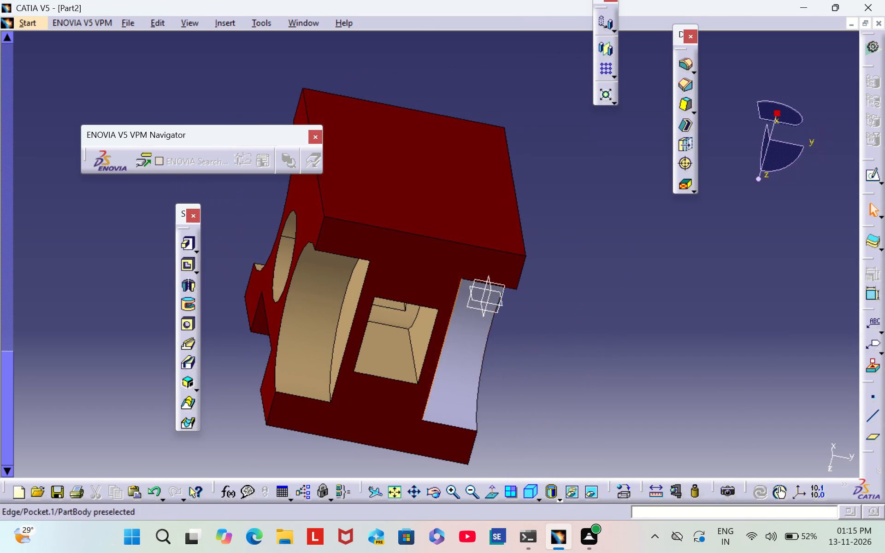
{"action": "right_click", "coordinate": [461, 381]}
{"action": "left_click", "coordinate": [535, 155]}
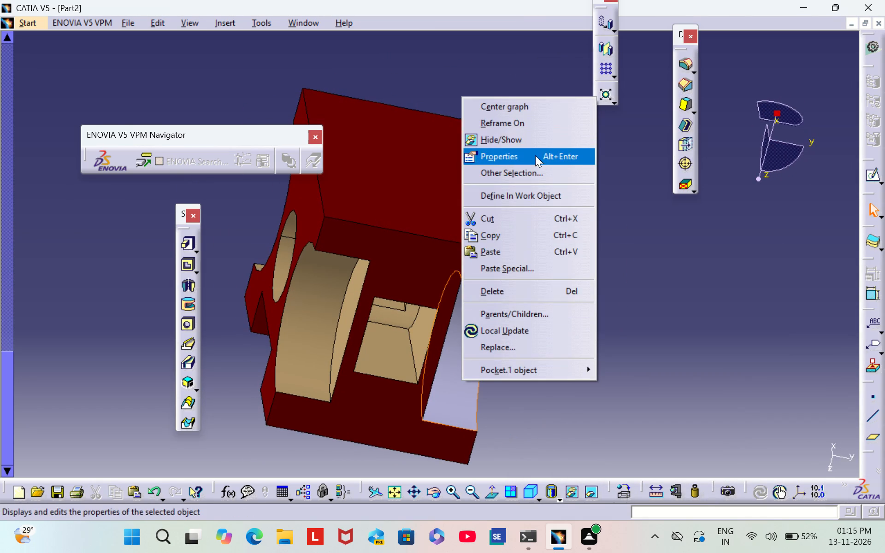
{"action": "left_click", "coordinate": [585, 150]}
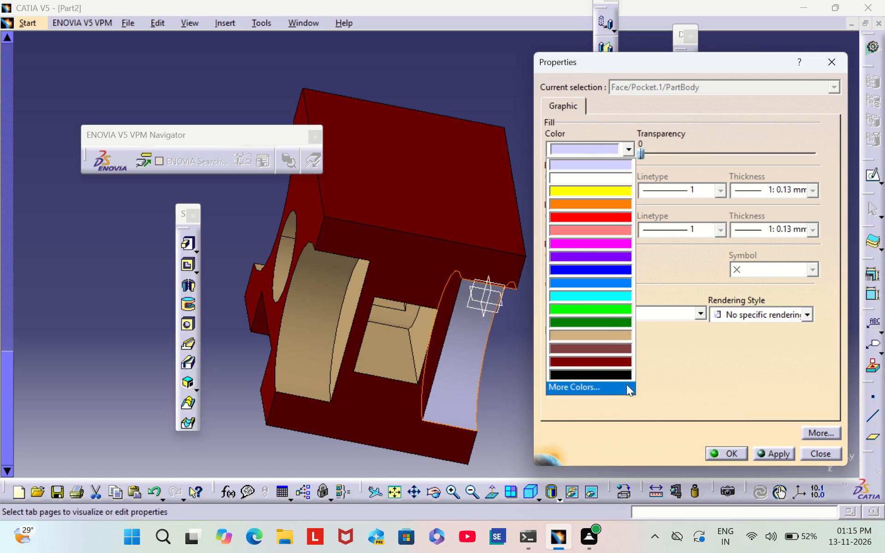
{"action": "left_click", "coordinate": [608, 335]}
{"action": "left_click", "coordinate": [724, 452]}
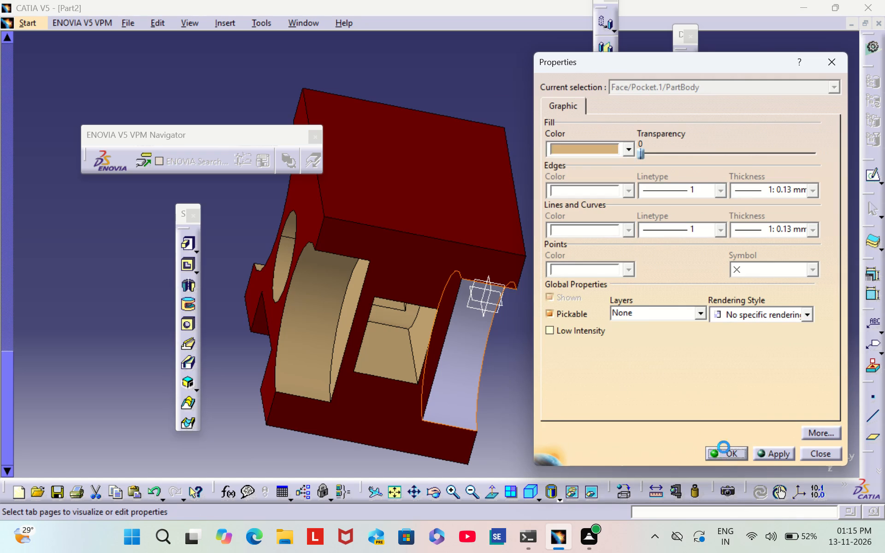
{"action": "left_click", "coordinate": [688, 300]}
Colour the floor face at one end of the rectangular through opening tan.
{"action": "scroll", "coordinate": [662, 262], "scroll_direction": "down", "scroll_amount": 1}
{"action": "middle_click_drag", "start_coordinate": [662, 262], "coordinate": [359, 294]}
{"action": "right_click_drag", "start_coordinate": [663, 261], "coordinate": [359, 294]}
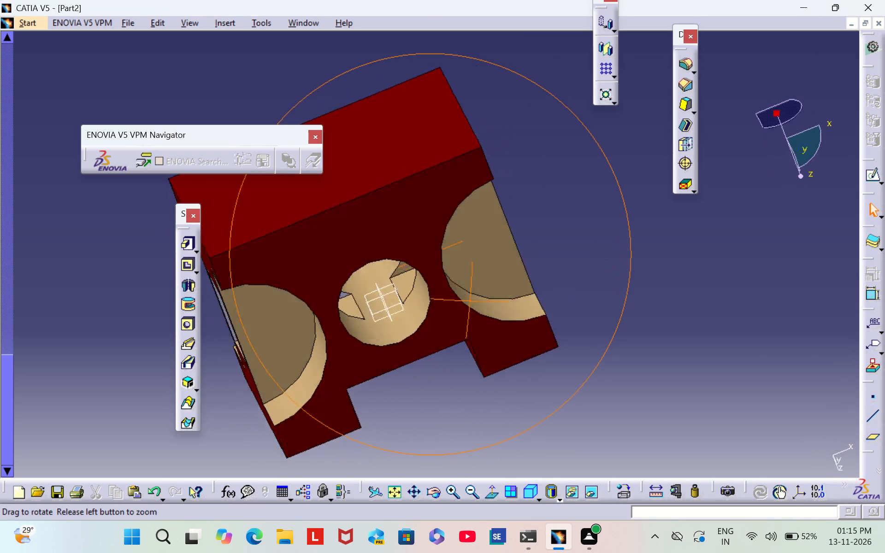
{"action": "right_click_drag", "start_coordinate": [359, 294], "coordinate": [868, 448]}
{"action": "middle_click_drag", "start_coordinate": [359, 294], "coordinate": [869, 448]}
{"action": "scroll", "coordinate": [869, 447], "scroll_direction": "up", "scroll_amount": 1}
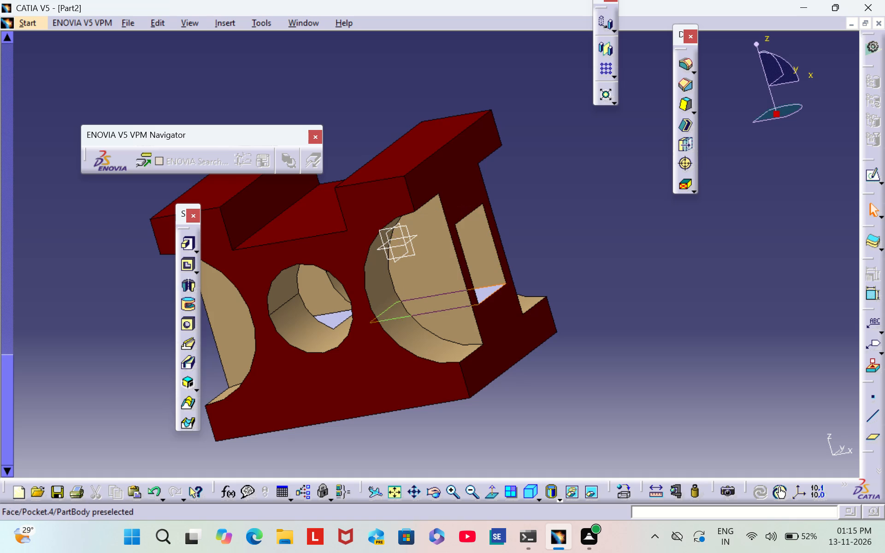
{"action": "right_click", "coordinate": [480, 293]}
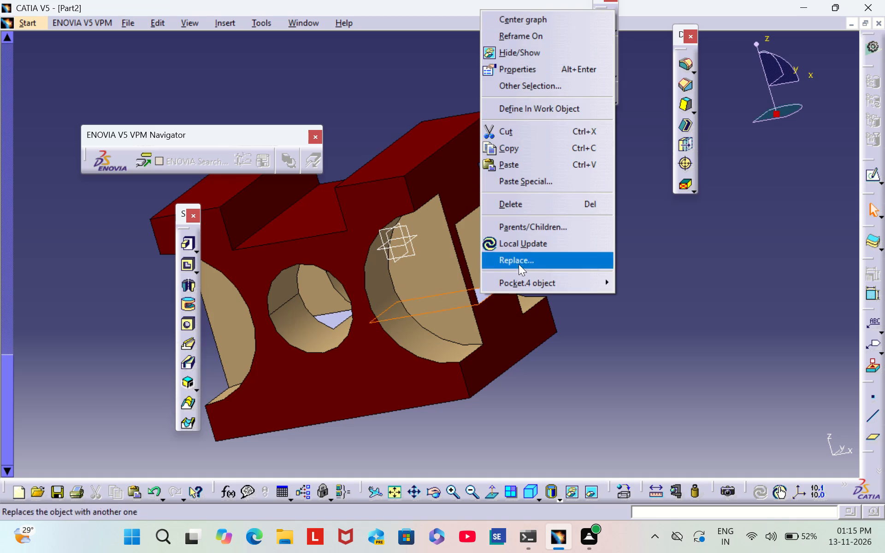
{"action": "left_click", "coordinate": [561, 68]}
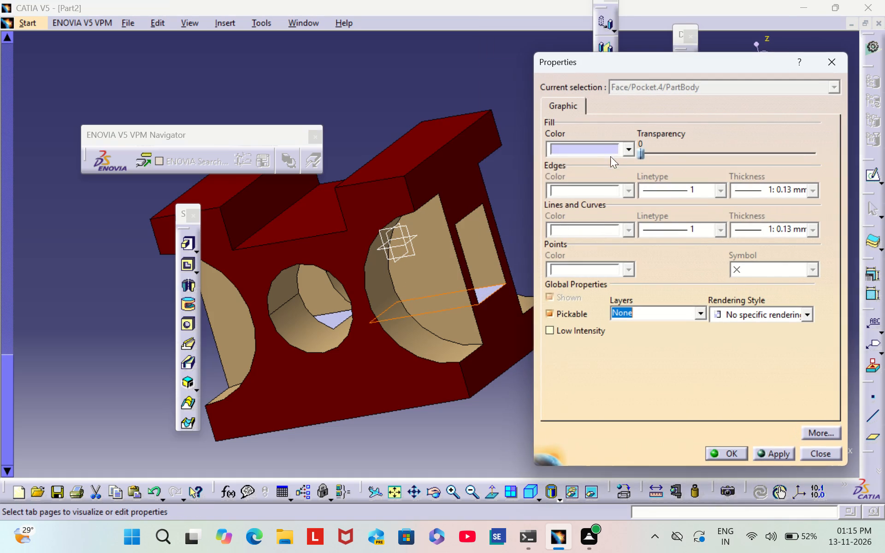
{"action": "left_click", "coordinate": [608, 147]}
{"action": "left_click", "coordinate": [605, 331]}
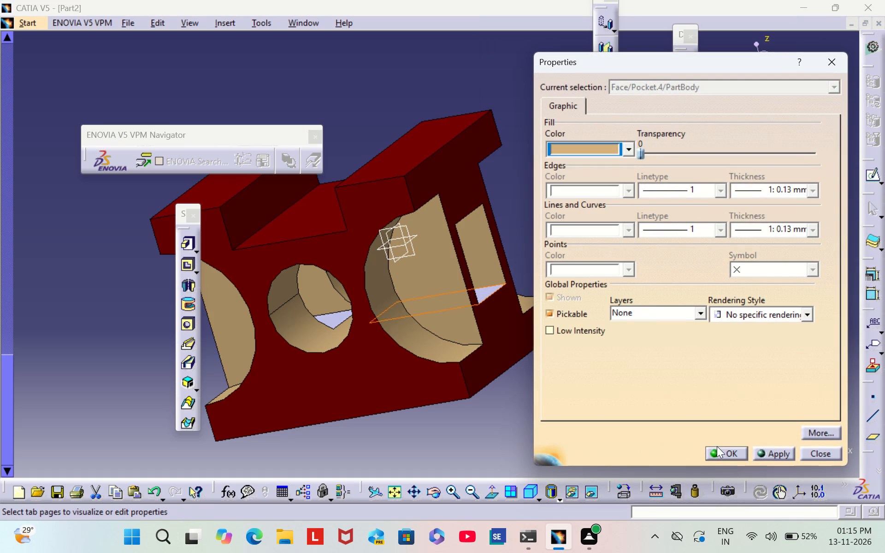
{"action": "left_click", "coordinate": [723, 450]}
{"action": "left_click", "coordinate": [704, 326]}
Colour the remaining uncoloured floor face at the other end of the rectangular through opening tan.
{"action": "scroll", "coordinate": [351, 420], "scroll_direction": "down", "scroll_amount": 1}
{"action": "middle_click_drag", "start_coordinate": [351, 419], "coordinate": [583, 368]}
{"action": "scroll", "coordinate": [351, 420], "scroll_direction": "down", "scroll_amount": 1}
{"action": "right_click_drag", "start_coordinate": [360, 422], "coordinate": [583, 368]}
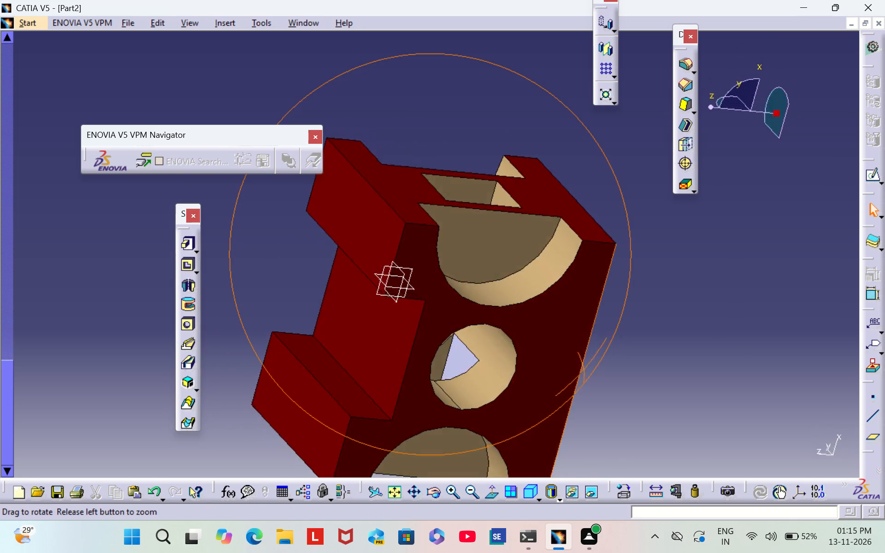
{"action": "right_click_drag", "start_coordinate": [583, 368], "coordinate": [440, 62]}
{"action": "middle_click_drag", "start_coordinate": [583, 368], "coordinate": [439, 62]}
{"action": "scroll", "coordinate": [436, 66], "scroll_direction": "up", "scroll_amount": 1}
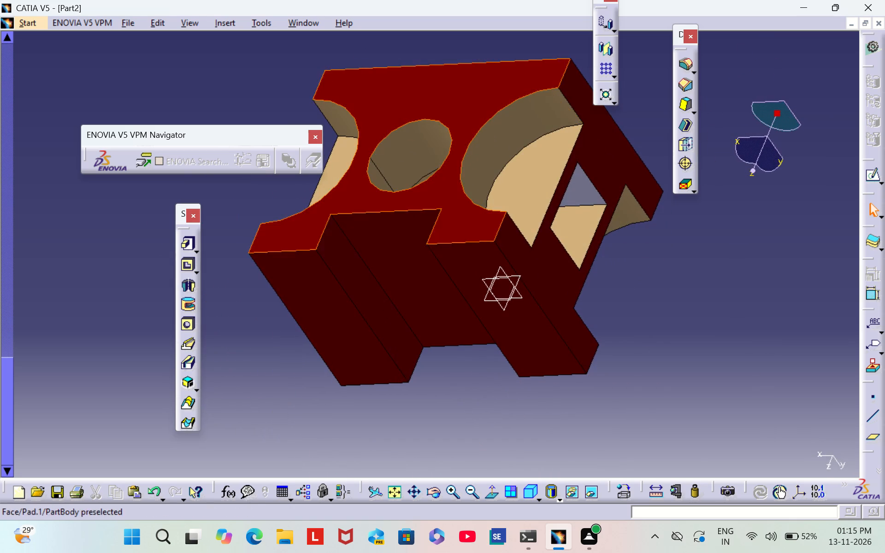
{"action": "right_click", "coordinate": [592, 193]}
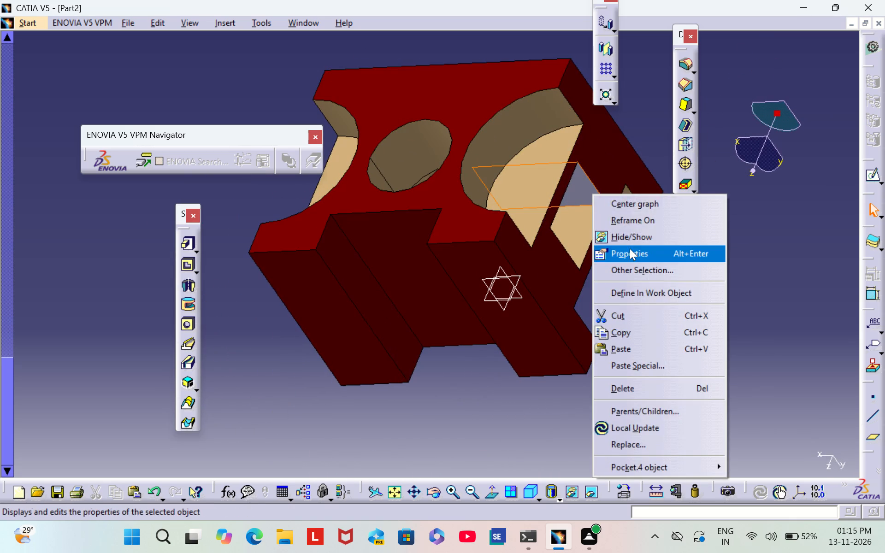
{"action": "left_click", "coordinate": [631, 254]}
{"action": "left_click", "coordinate": [622, 151]}
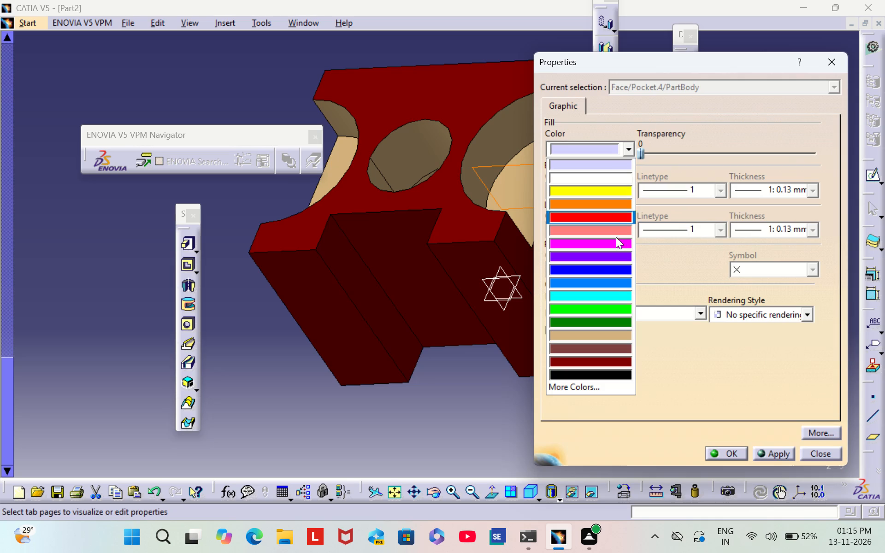
{"action": "left_click", "coordinate": [627, 334]}
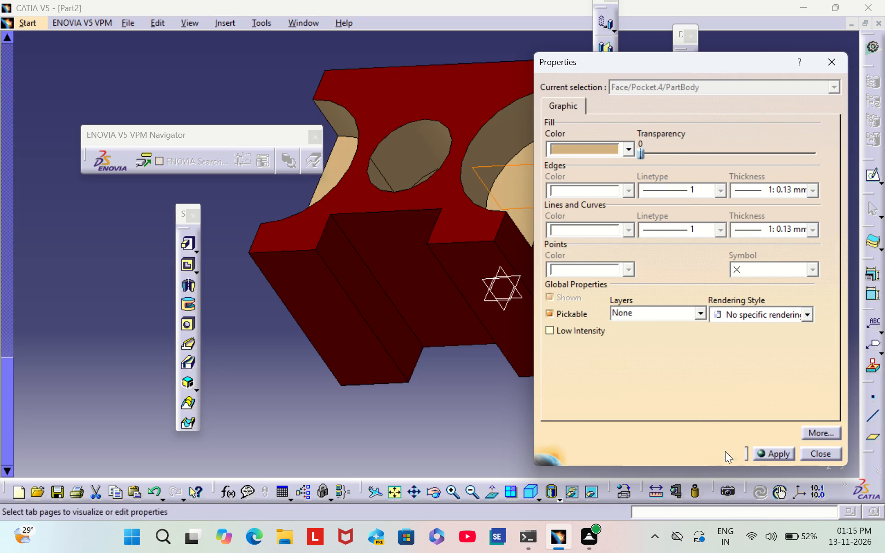
{"action": "left_click", "coordinate": [725, 451]}
{"action": "left_click", "coordinate": [719, 365]}
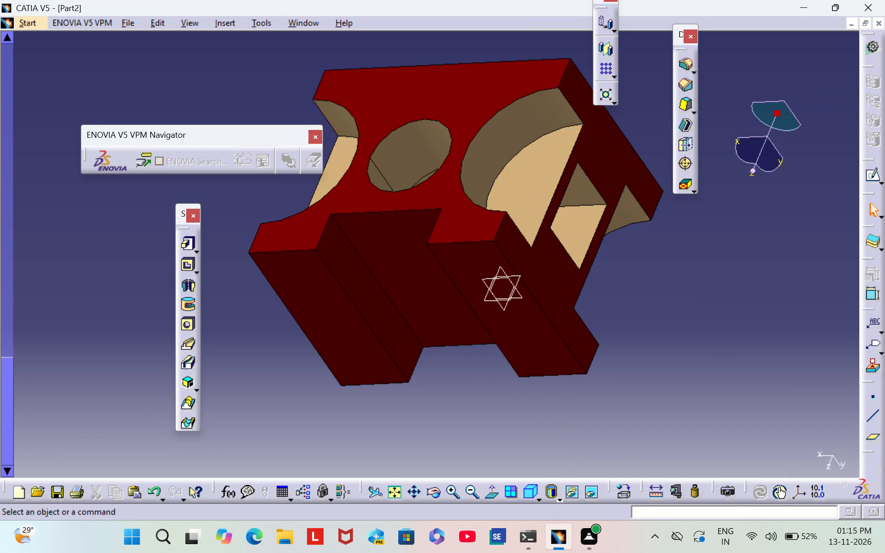
Show the block in isometric view at a closer scale to check the face colours.
{"action": "left_click", "coordinate": [527, 494]}
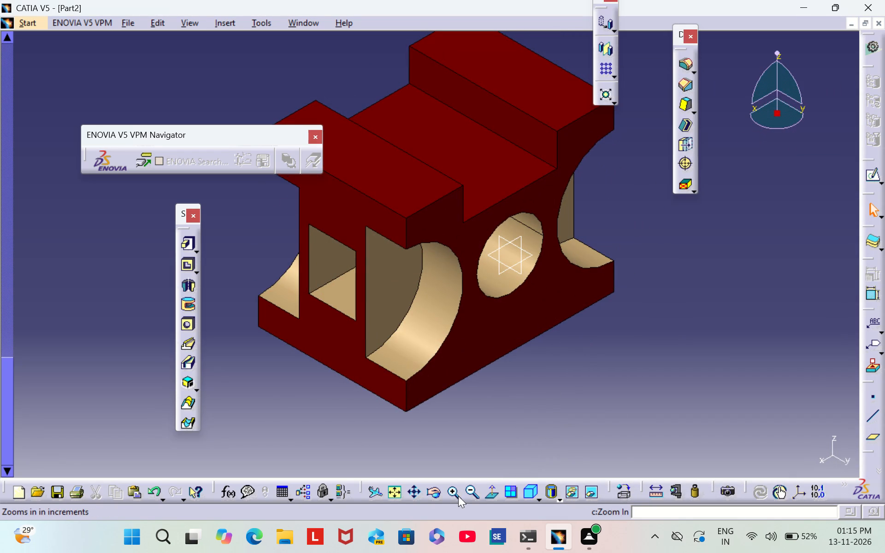
{"action": "left_click", "coordinate": [457, 494]}
{"action": "left_click", "coordinate": [468, 492]}
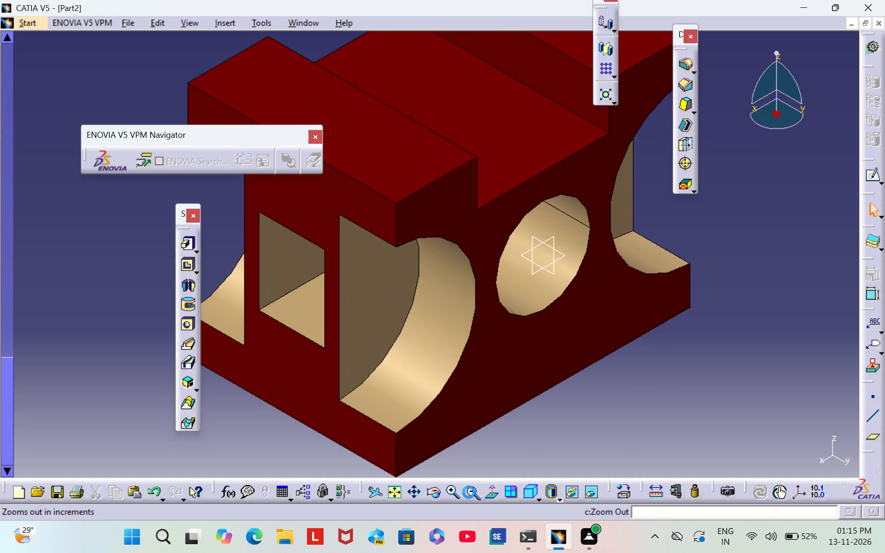
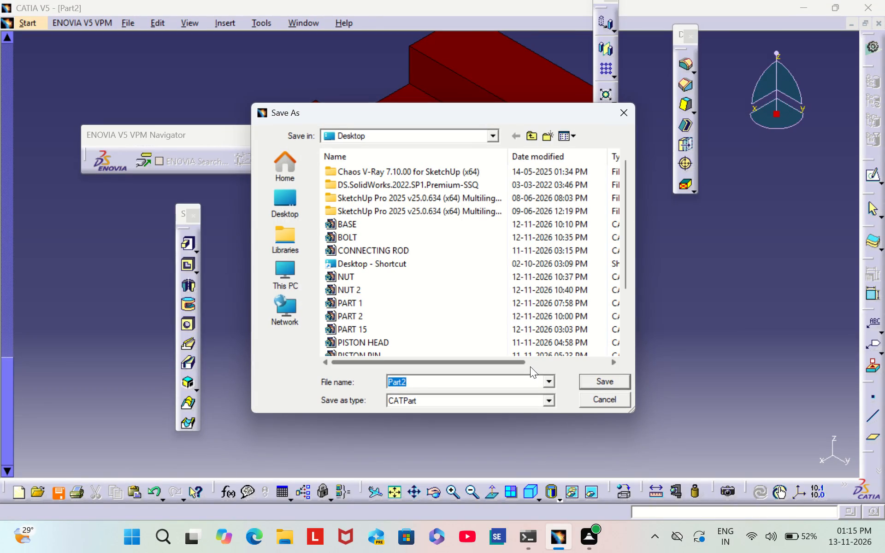
Save the part on the Desktop as a CATPart file named PART 3.
{"action": "key", "text": "BackSpace"}
{"action": "type", "text": "PART"}
{"action": "key", "text": "space"}
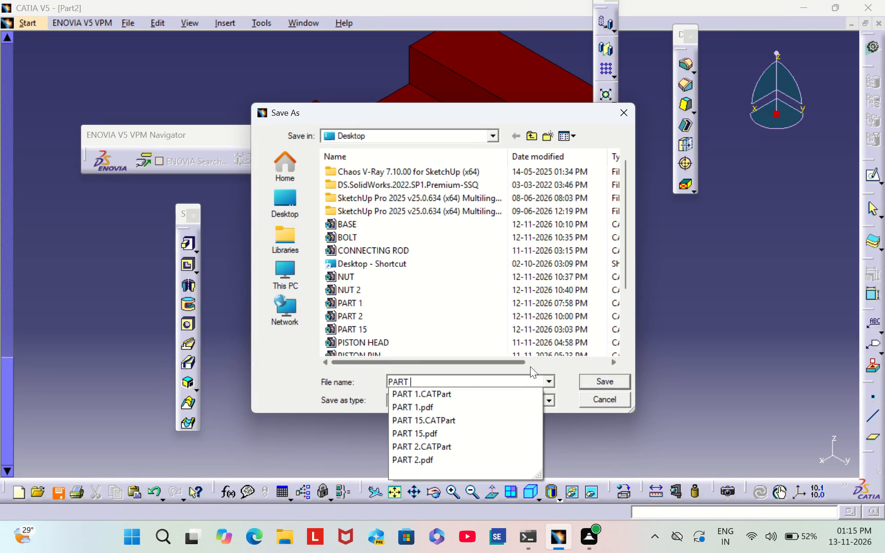
{"action": "key", "text": "3"}
{"action": "key", "text": "Return"}
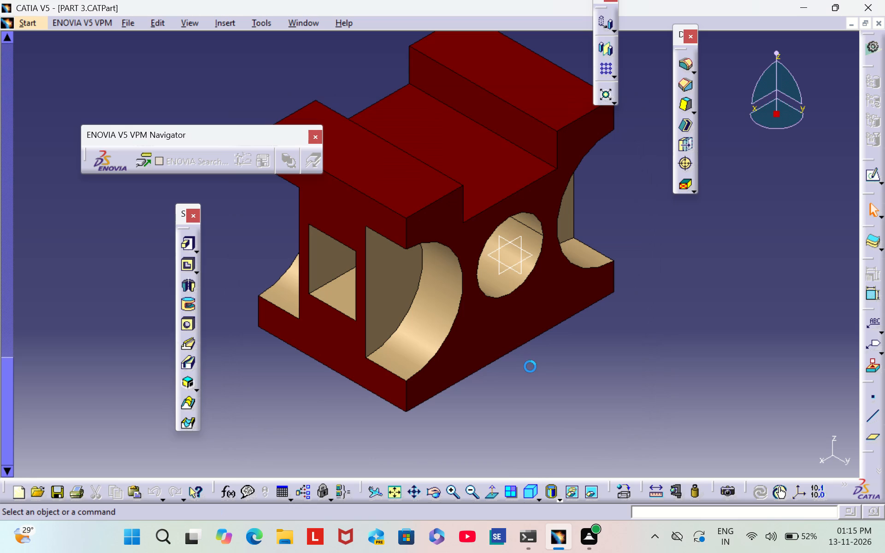
Print the current view of the block to a PDF document named PART 3 on the Desktop.
{"action": "left_click", "coordinate": [82, 495]}
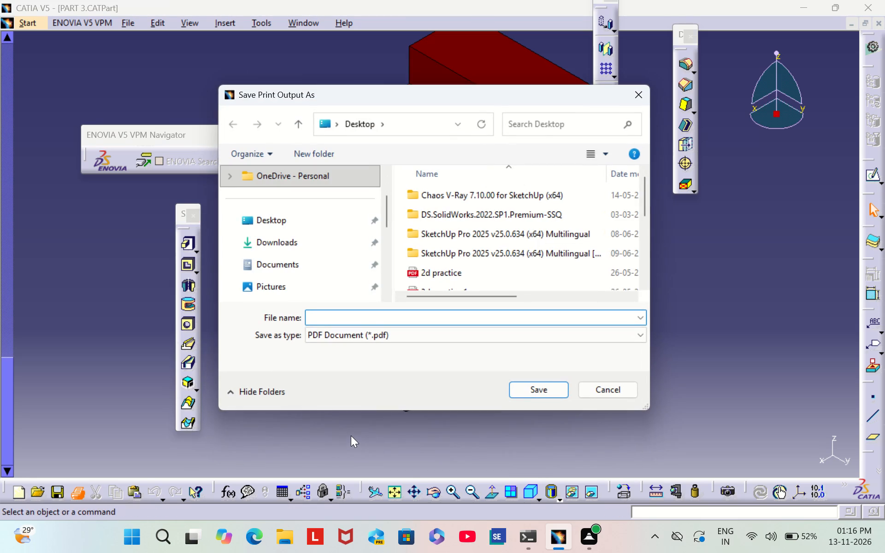
{"action": "type", "text": "PART 3"}
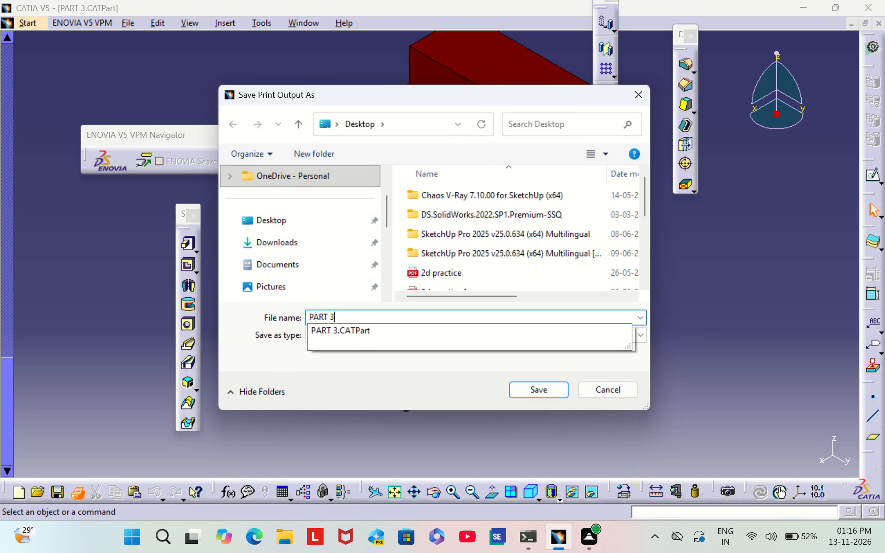
{"action": "left_click", "coordinate": [536, 393]}
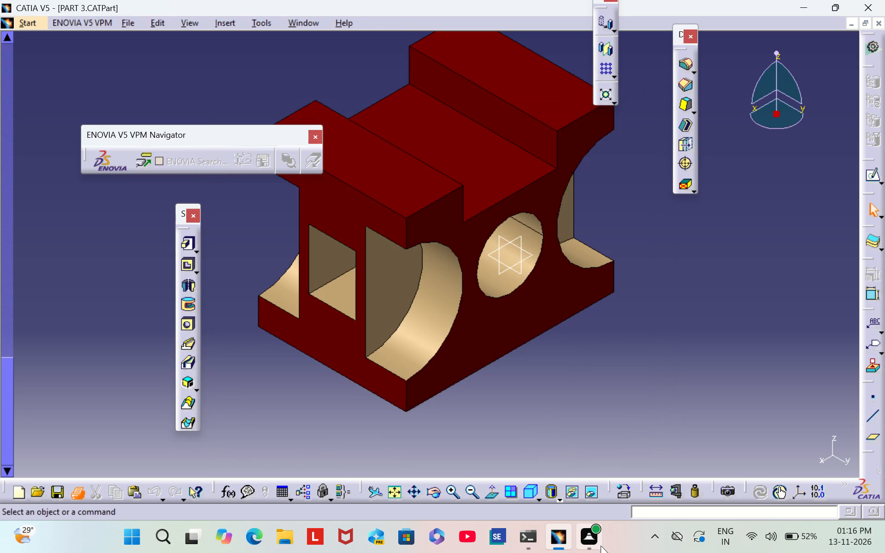